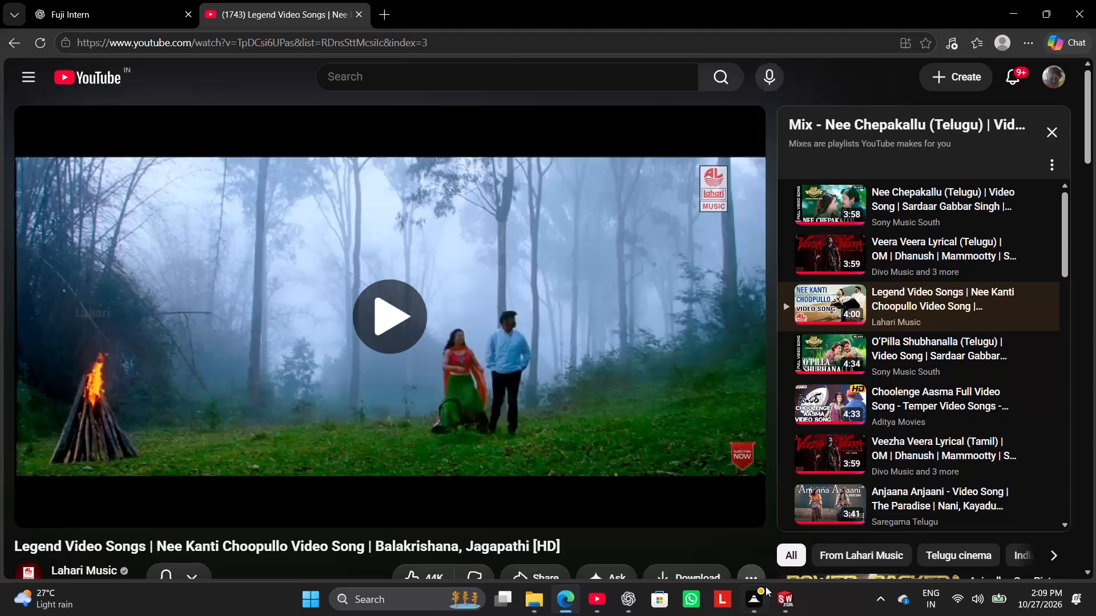
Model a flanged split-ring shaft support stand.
Switch to SOLIDWORKS and create a new part document.
{"action": "left_click", "coordinate": [781, 597]}
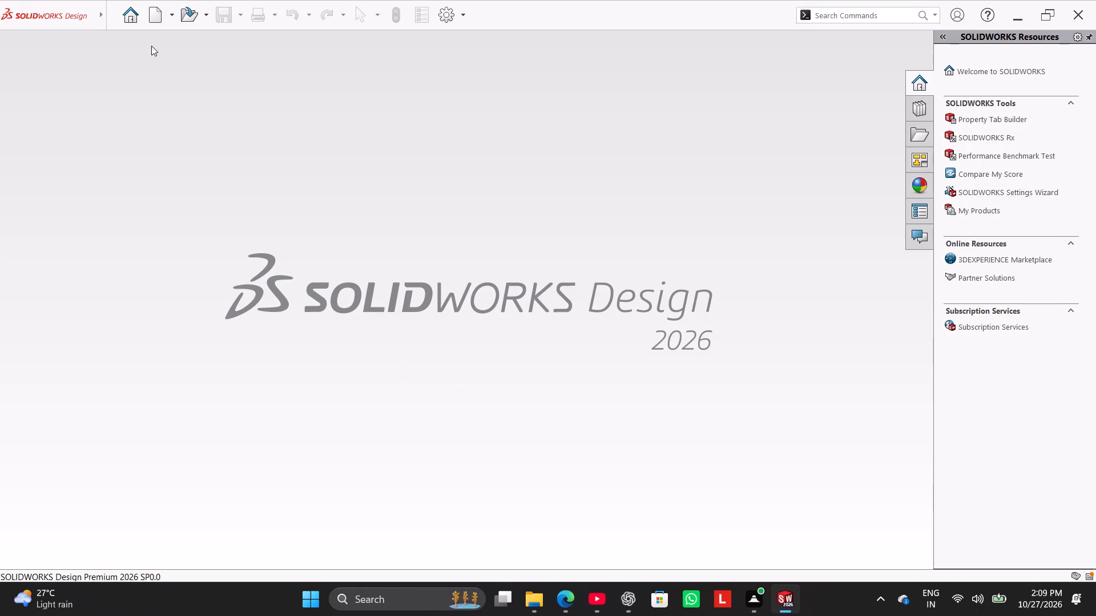
{"action": "left_click", "coordinate": [152, 18]}
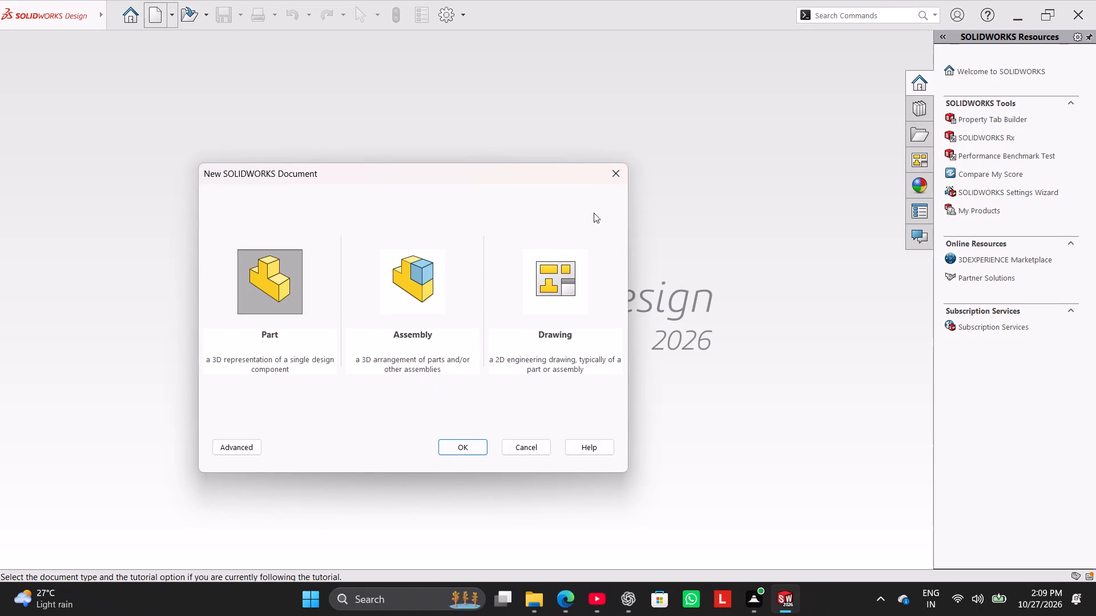
{"action": "left_click", "coordinate": [623, 165]}
{"action": "left_click", "coordinate": [156, 13]}
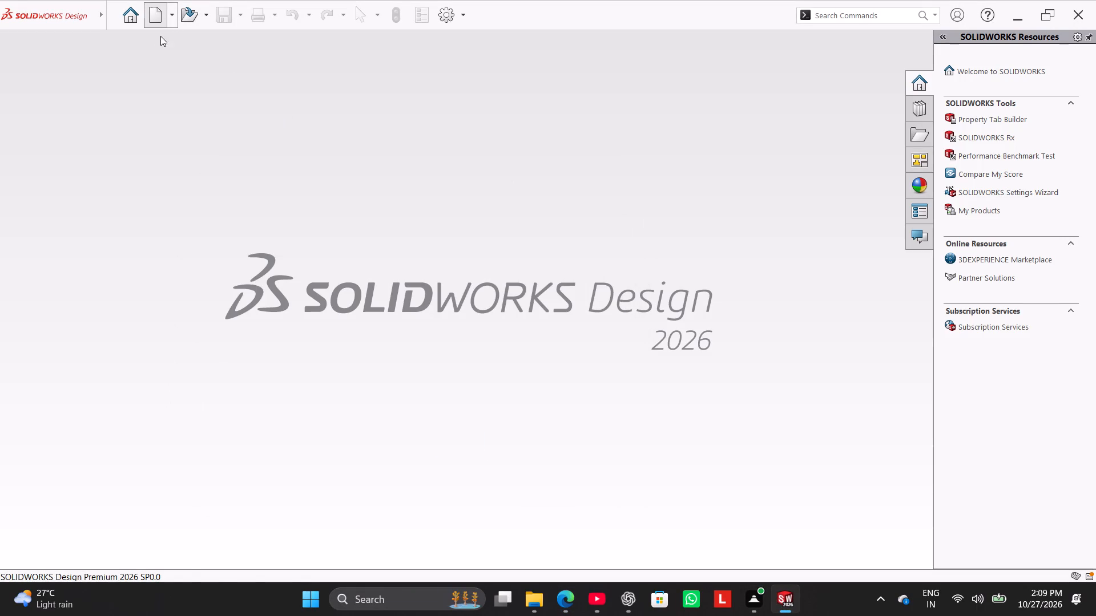
{"action": "left_click", "coordinate": [462, 451]}
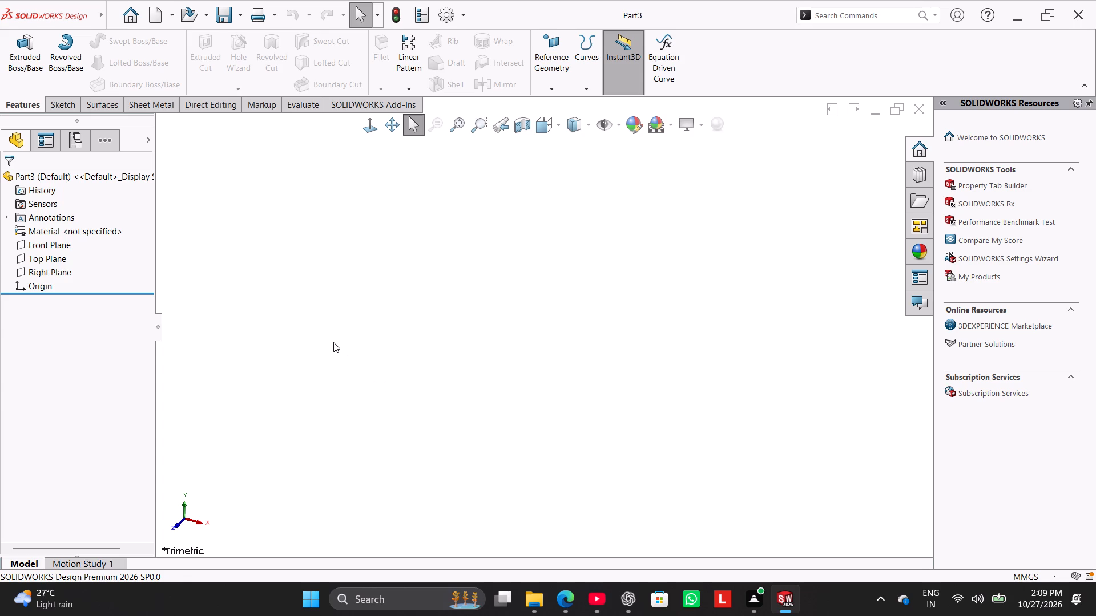
Sketch two concentric circles centred on the origin on the Right Plane, with radii of about 46 mm and 27 mm.
{"action": "left_click", "coordinate": [51, 272]}
{"action": "left_click", "coordinate": [64, 257]}
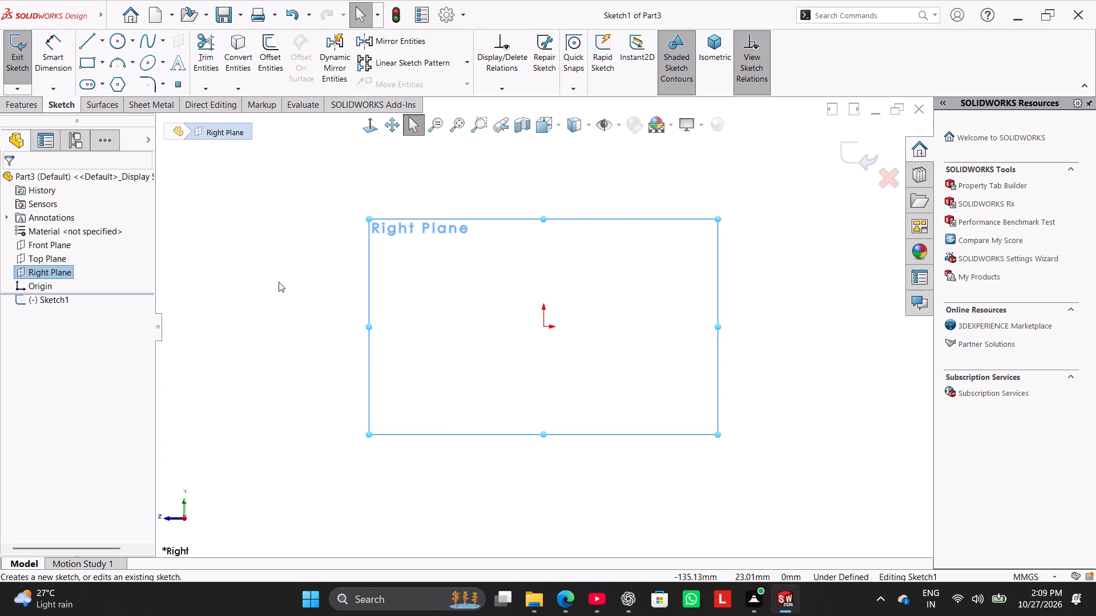
{"action": "left_click", "coordinate": [116, 42]}
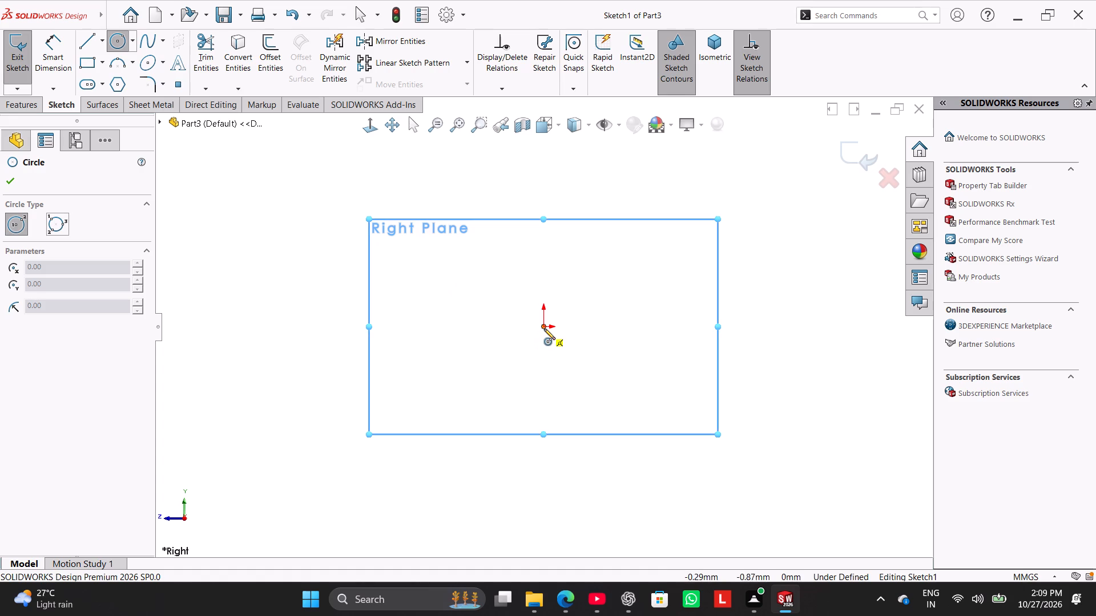
{"action": "left_click", "coordinate": [544, 329]}
{"action": "left_click", "coordinate": [585, 407]}
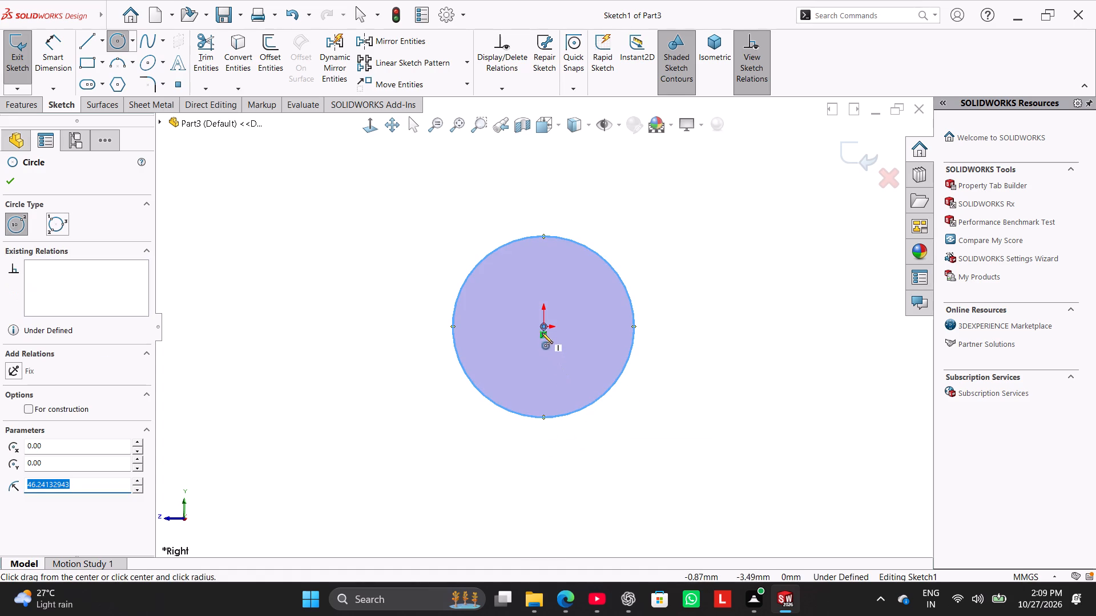
{"action": "left_click", "coordinate": [542, 327]}
{"action": "left_click", "coordinate": [566, 375]}
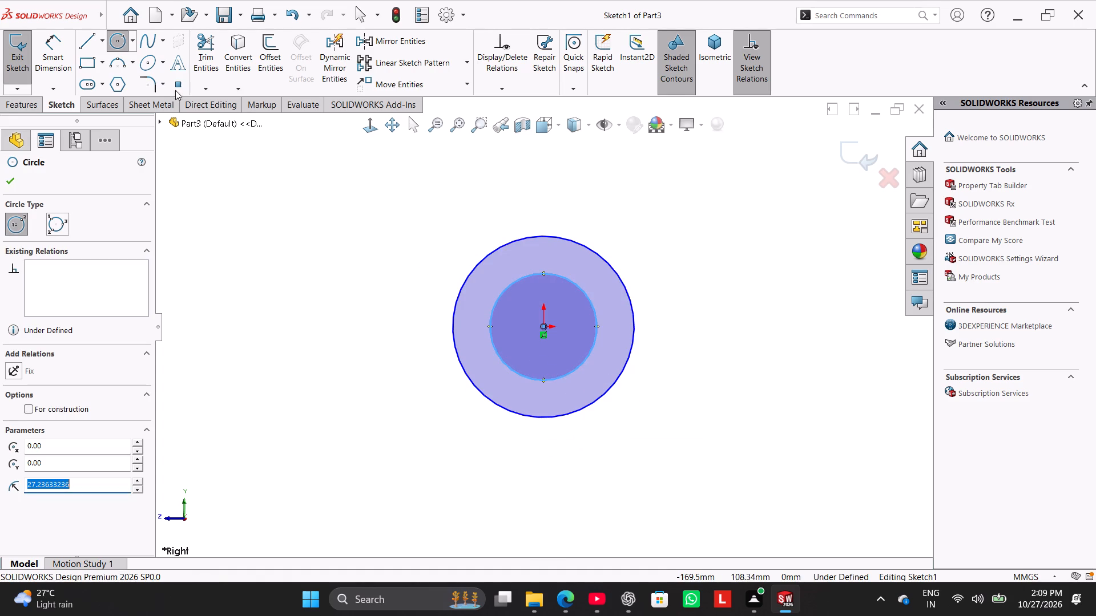
Dimension the inner circle to a diameter of 60 mm and the outer circle to 70 mm.
{"action": "left_click", "coordinate": [59, 52]}
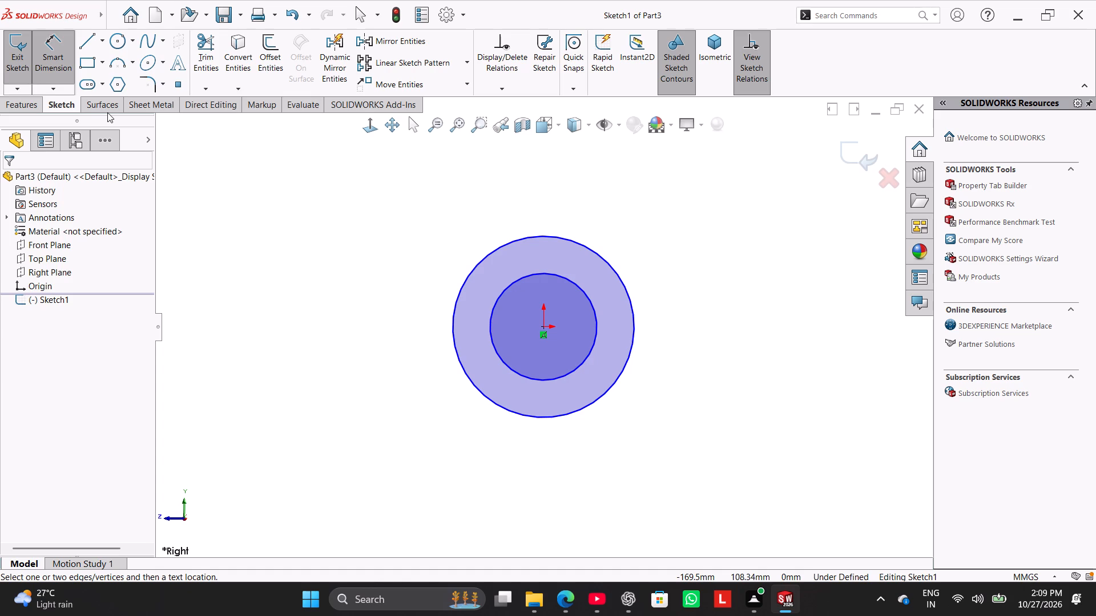
{"action": "left_click", "coordinate": [551, 272]}
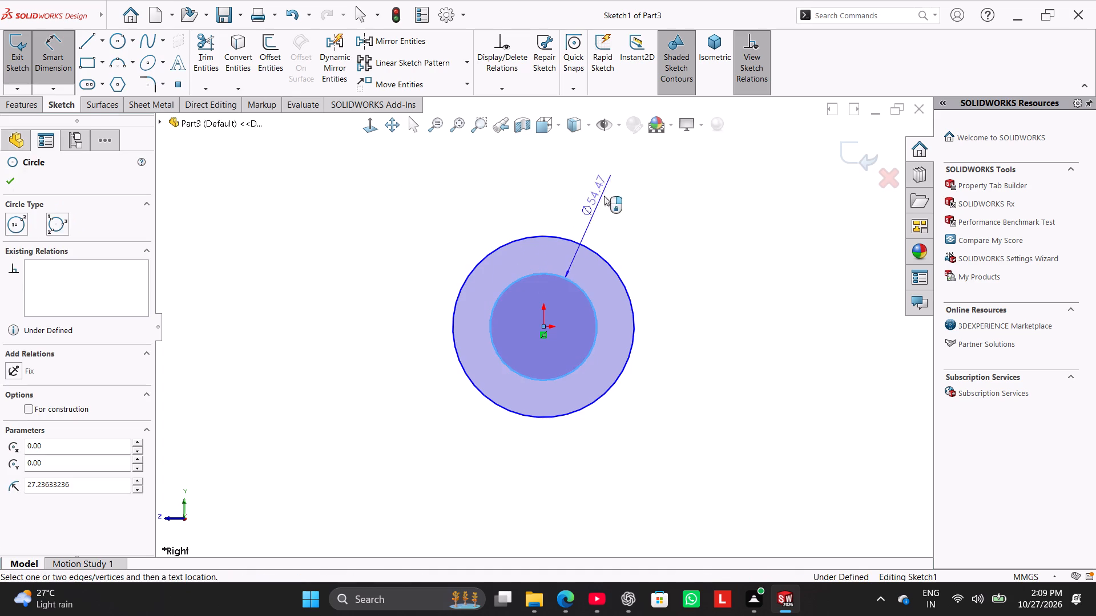
{"action": "left_click", "coordinate": [640, 185]}
{"action": "type", "text": "60"}
{"action": "key", "text": "Return"}
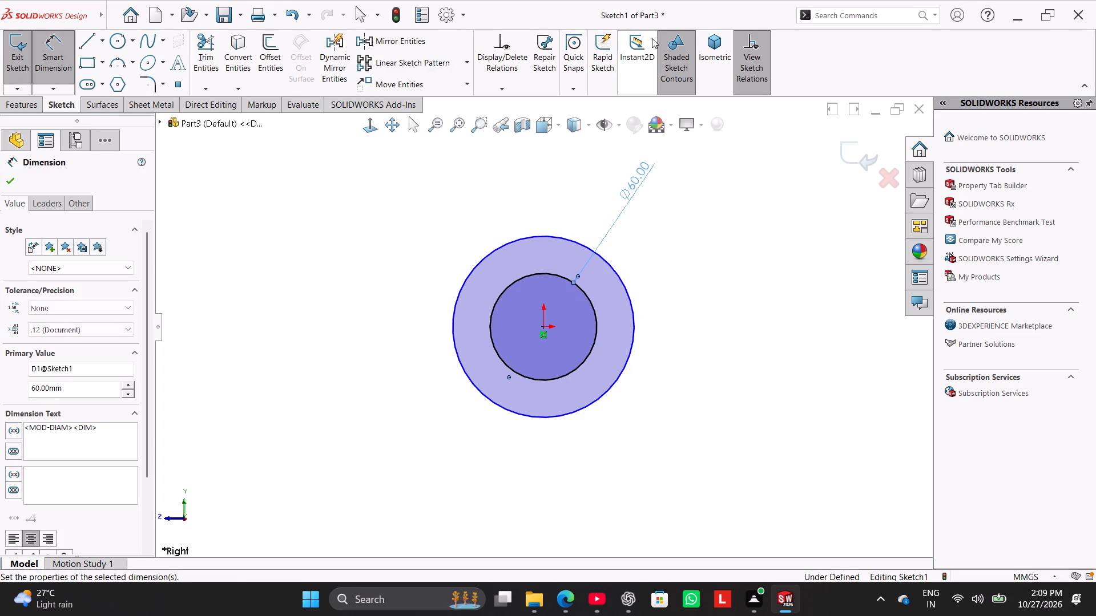
{"action": "left_click", "coordinate": [610, 270]}
{"action": "left_click", "coordinate": [680, 201]}
{"action": "type", "text": "70"}
{"action": "key", "text": "Return"}
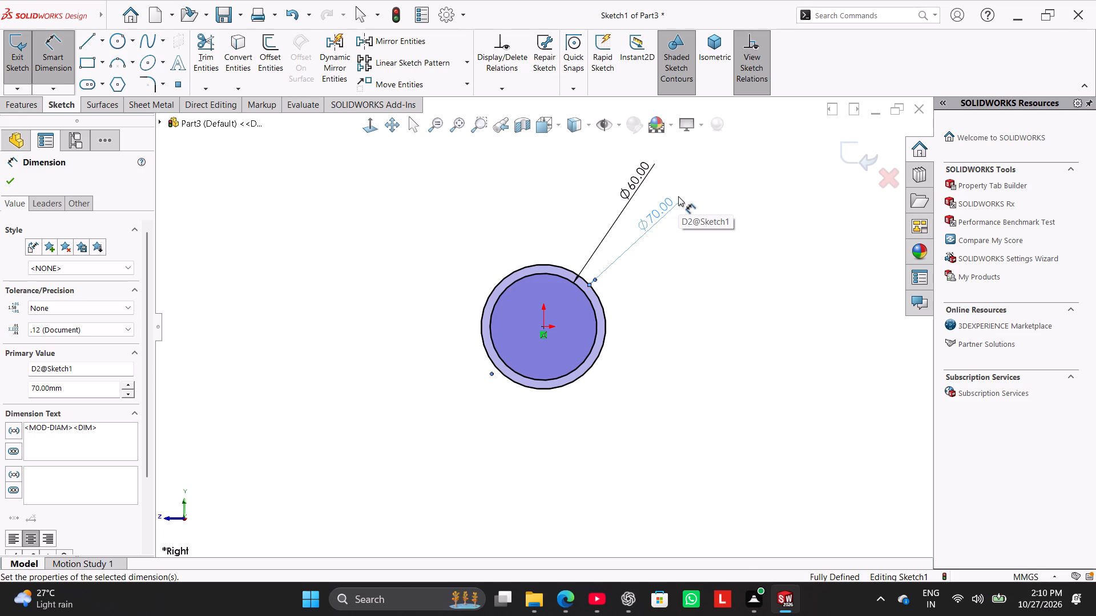
Extrude the ring profile as a boss with a Mid Plane depth of 44 mm.
{"action": "left_click", "coordinate": [19, 106]}
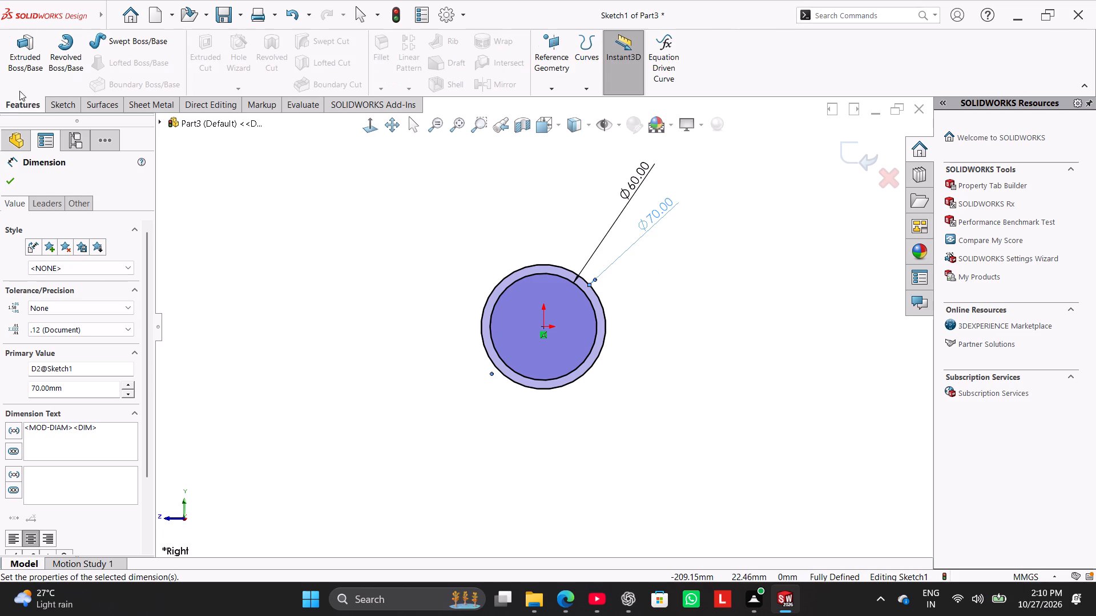
{"action": "left_click", "coordinate": [18, 60]}
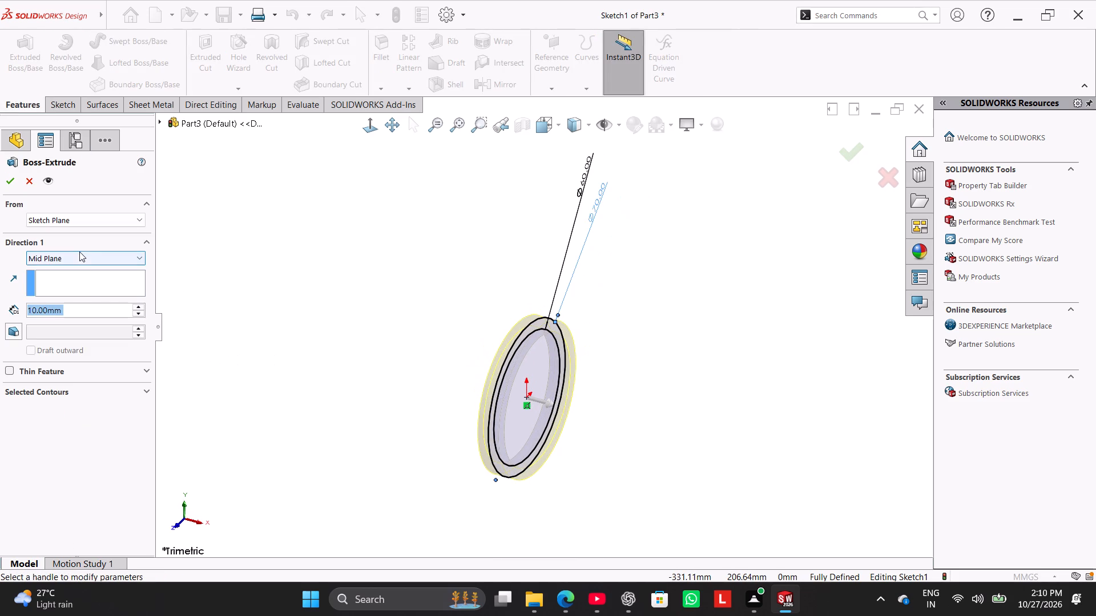
{"action": "type", "text": "44"}
{"action": "key", "text": "Return"}
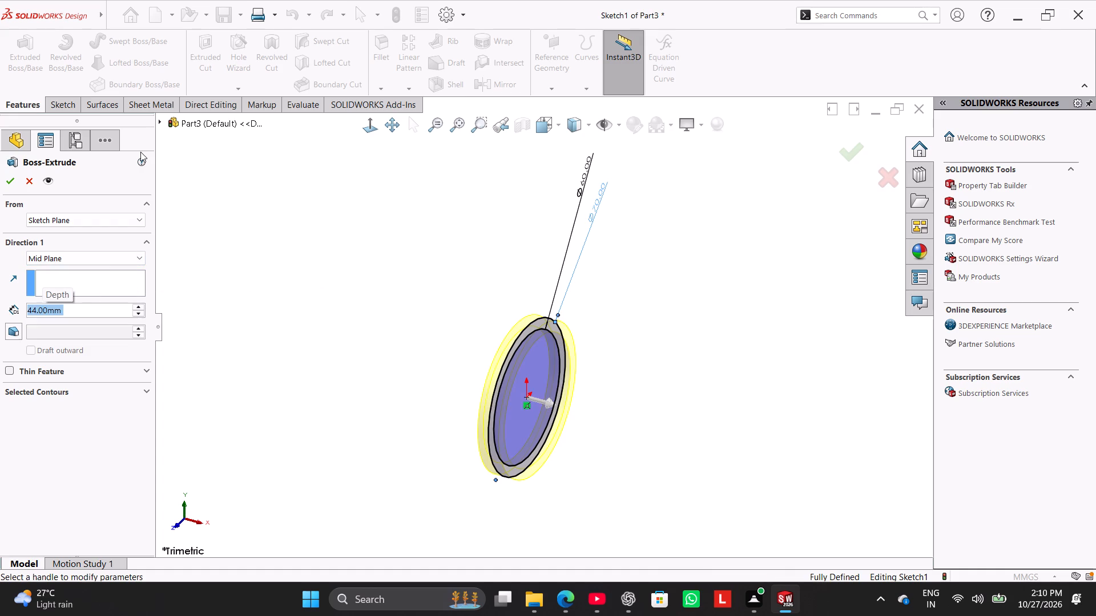
{"action": "left_click", "coordinate": [6, 184]}
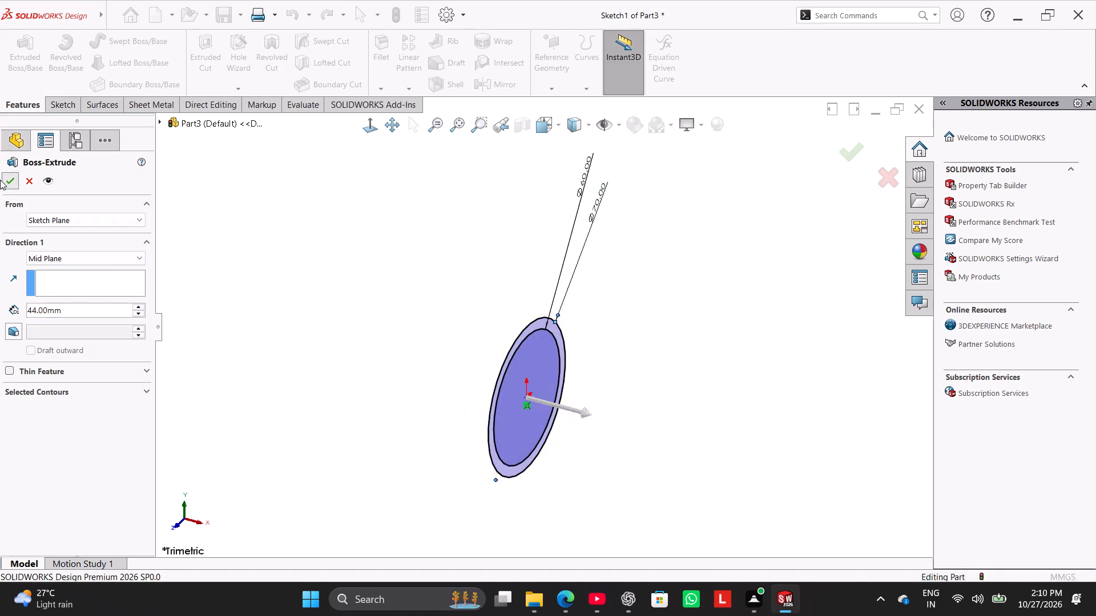
Sketch a centre rectangle of about 31 by 75 mm from the origin on the Top Plane.
{"action": "right_click_drag", "start_coordinate": [316, 293], "coordinate": [426, 200]}
{"action": "left_click", "coordinate": [358, 299]}
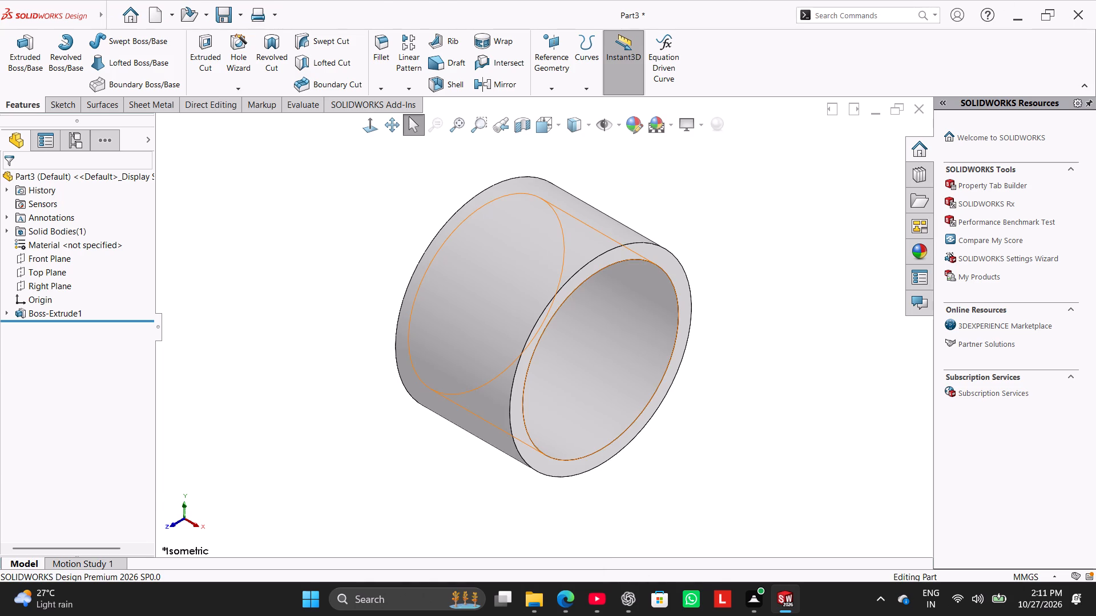
{"action": "left_click", "coordinate": [55, 276]}
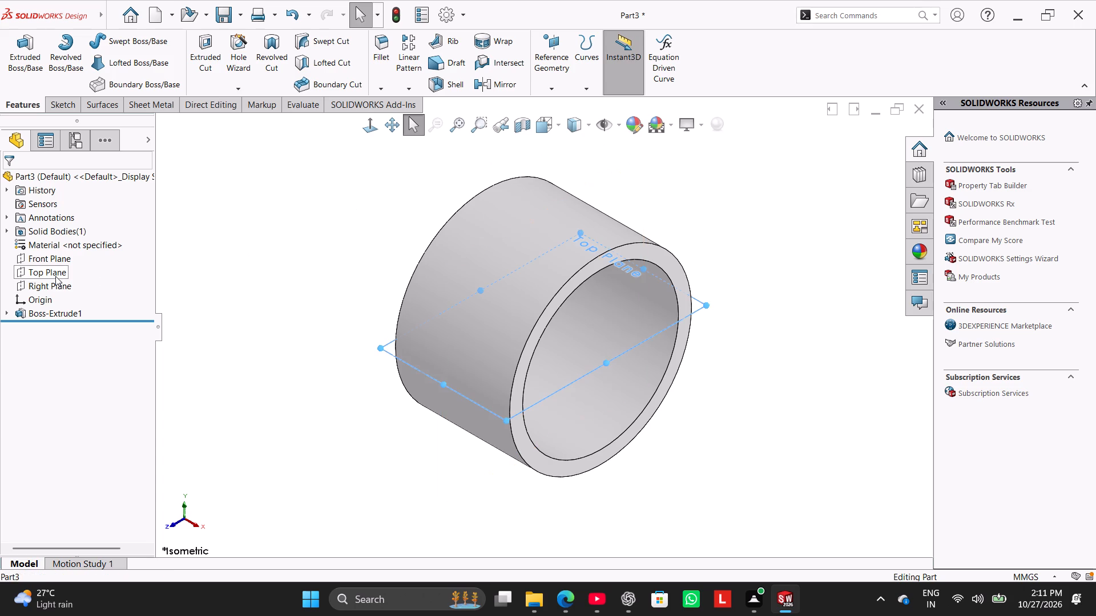
{"action": "left_click", "coordinate": [65, 261]}
{"action": "left_click", "coordinate": [265, 245]}
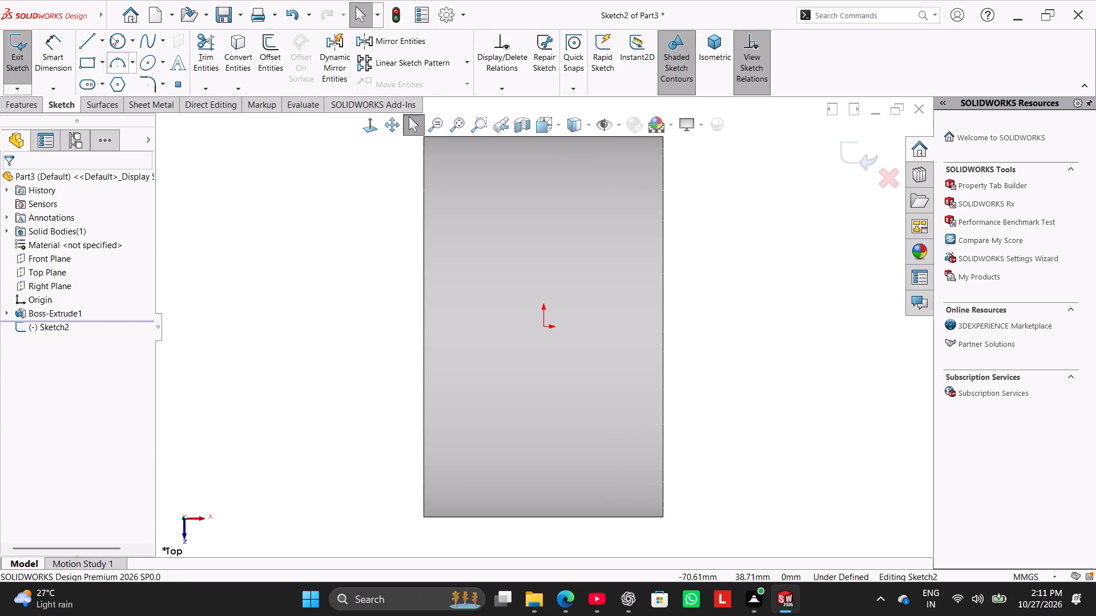
{"action": "left_click", "coordinate": [82, 59]}
{"action": "left_click", "coordinate": [105, 66]}
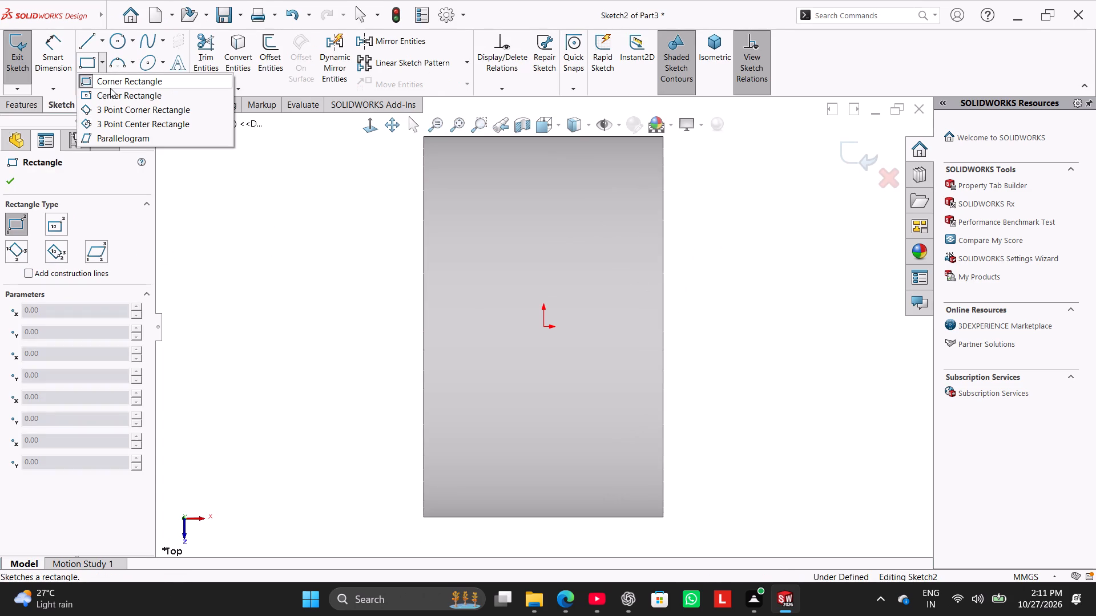
{"action": "left_click", "coordinate": [112, 92]}
{"action": "left_click", "coordinate": [545, 326]}
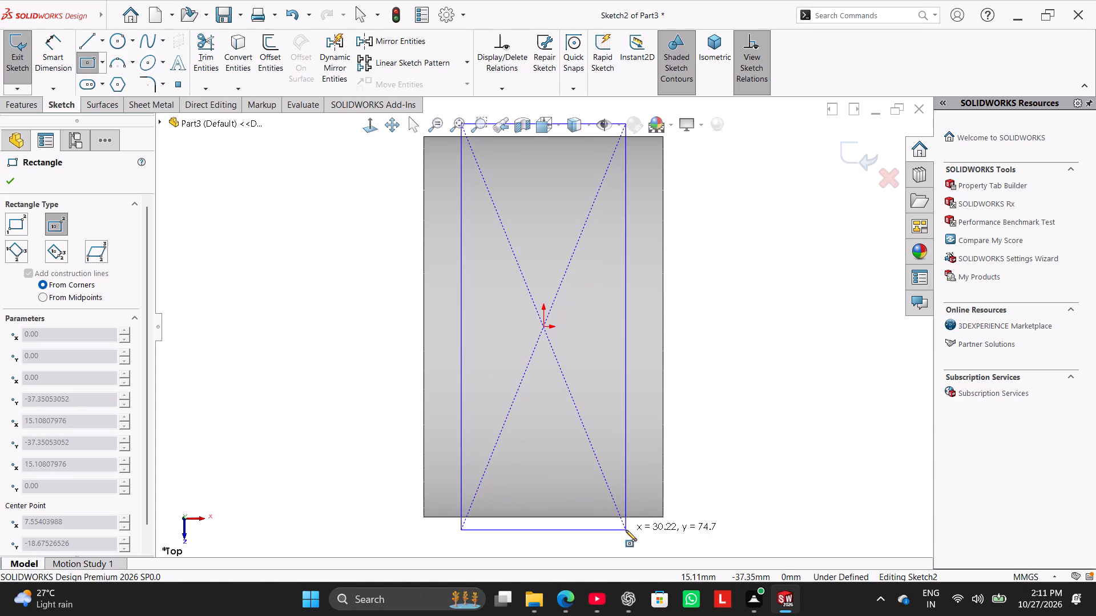
{"action": "left_click", "coordinate": [627, 530]}
{"action": "right_click", "coordinate": [253, 242]}
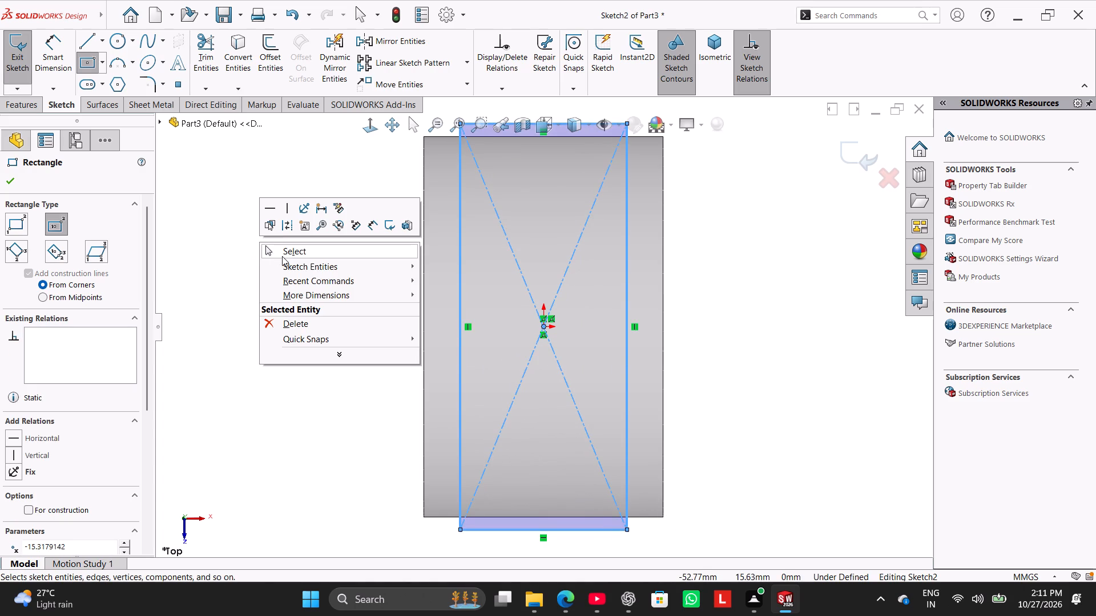
{"action": "left_click", "coordinate": [282, 254]}
Dimension the rectangle to 42 mm wide along the ring's axis and 120 mm long across it.
{"action": "scroll", "coordinate": [376, 317], "scroll_direction": "up", "scroll_amount": 1}
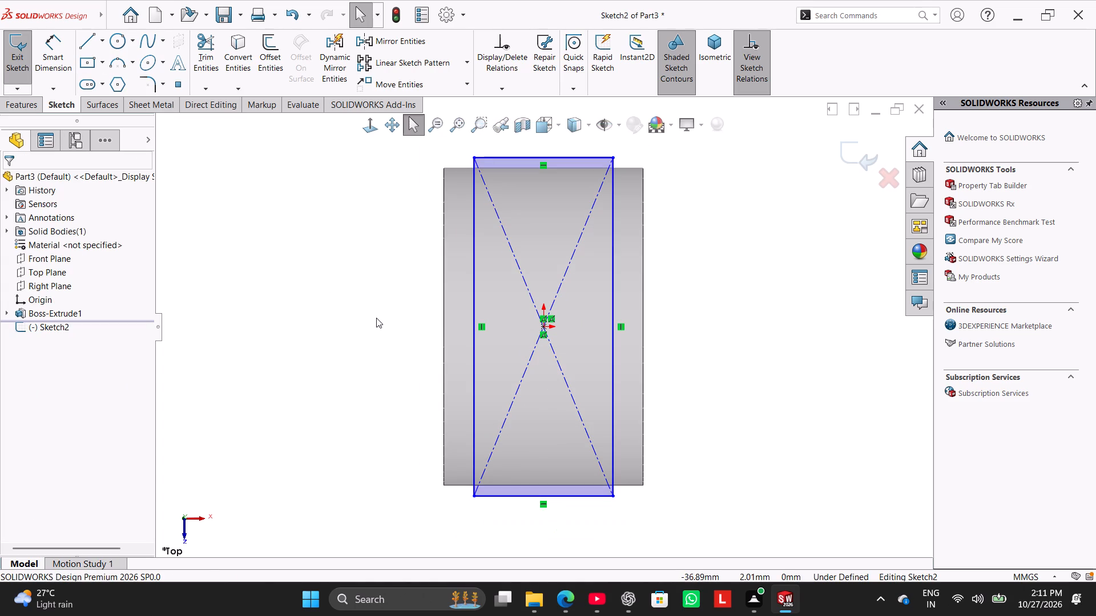
{"action": "left_click", "coordinate": [66, 66]}
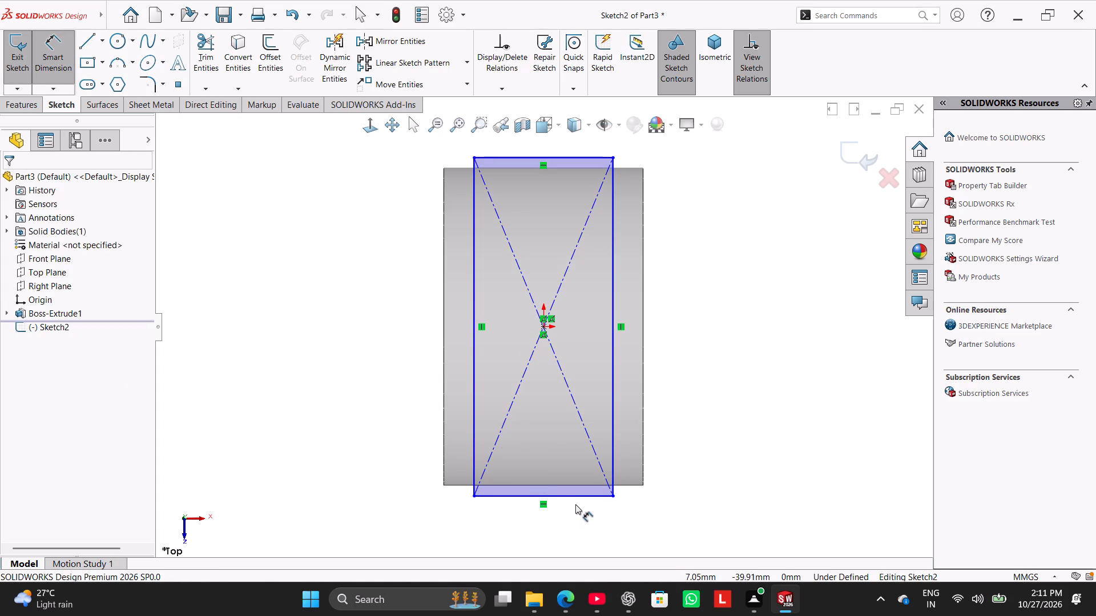
{"action": "left_click", "coordinate": [576, 496]}
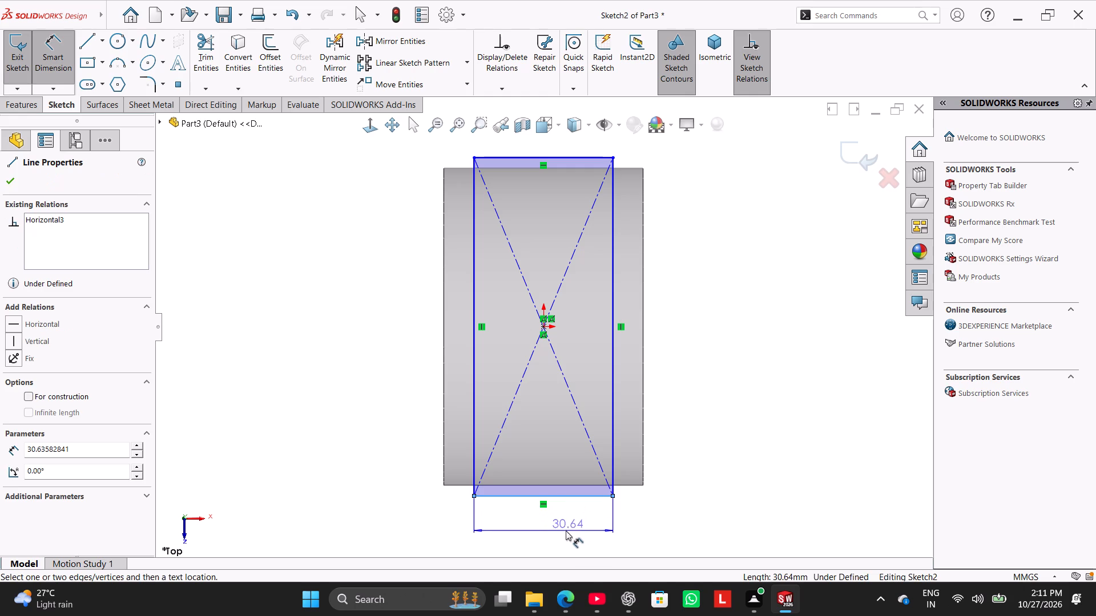
{"action": "left_click", "coordinate": [551, 526]}
{"action": "key", "text": "4"}
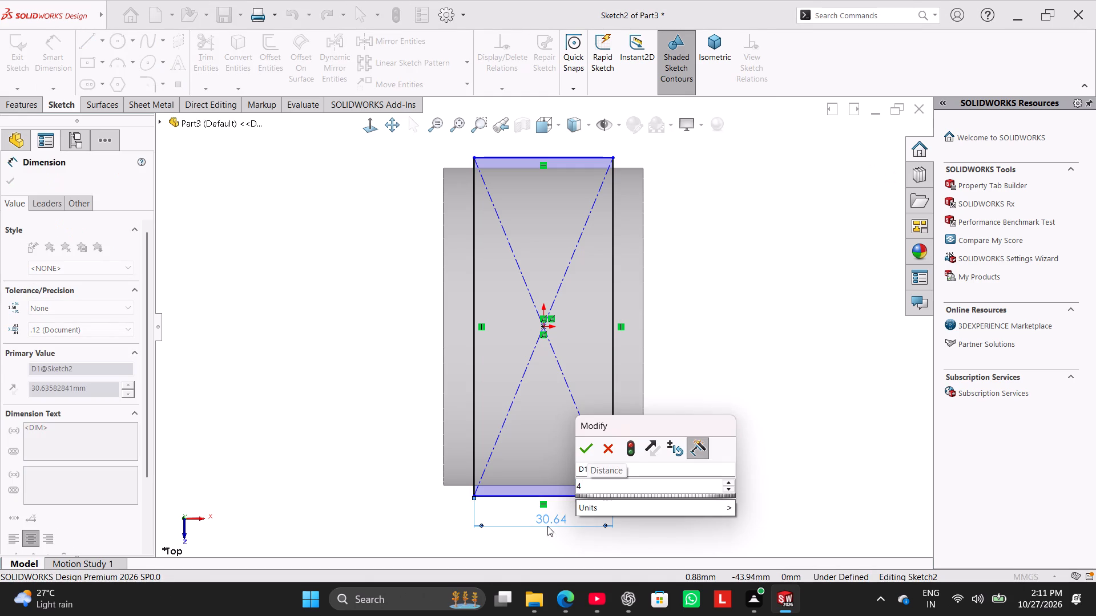
{"action": "key", "text": "2"}
{"action": "key", "text": "Return"}
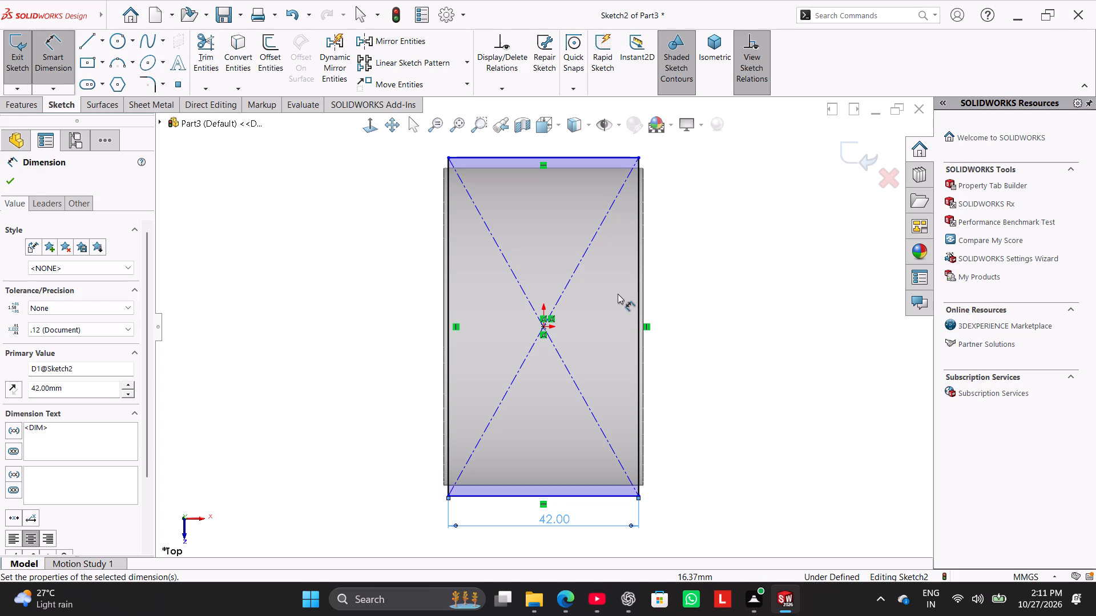
{"action": "left_click", "coordinate": [639, 320]}
{"action": "left_click", "coordinate": [667, 335]}
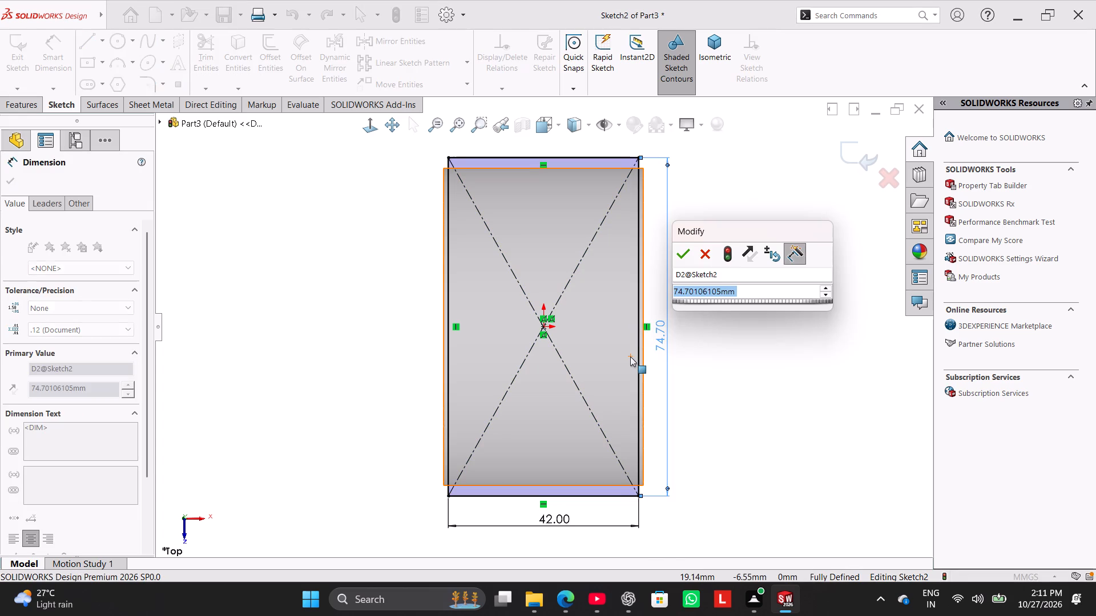
{"action": "type", "text": "120"}
{"action": "key", "text": "Return"}
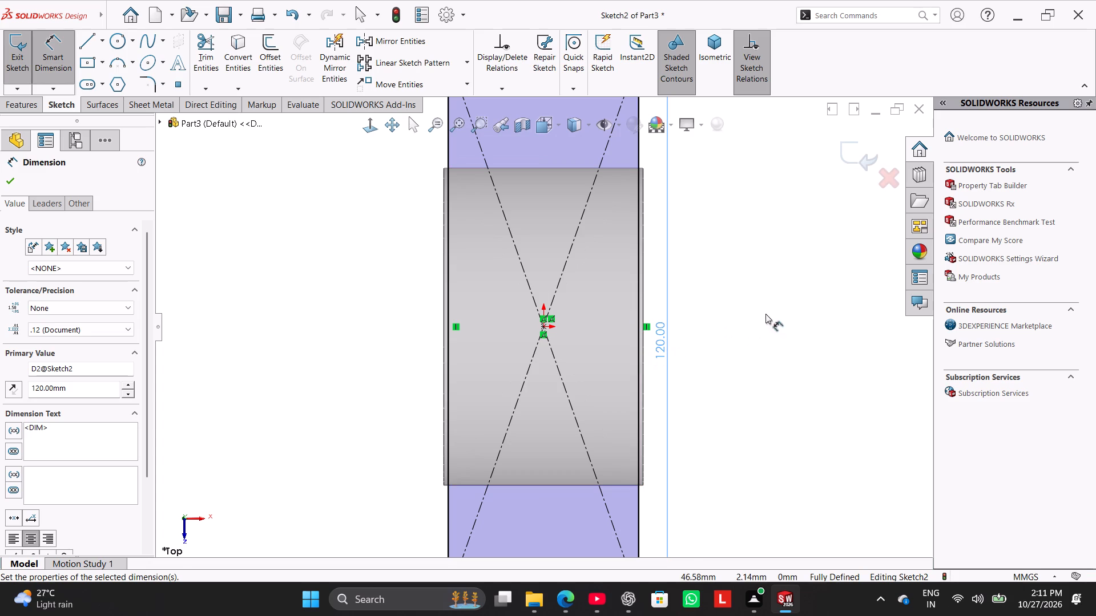
{"action": "right_click", "coordinate": [786, 306]}
{"action": "left_click", "coordinate": [813, 341]}
Start a Blind boss extrusion of the rectangle, offsetting its start 105 mm below the sketch plane.
{"action": "scroll", "coordinate": [757, 269], "scroll_direction": "up", "scroll_amount": 2}
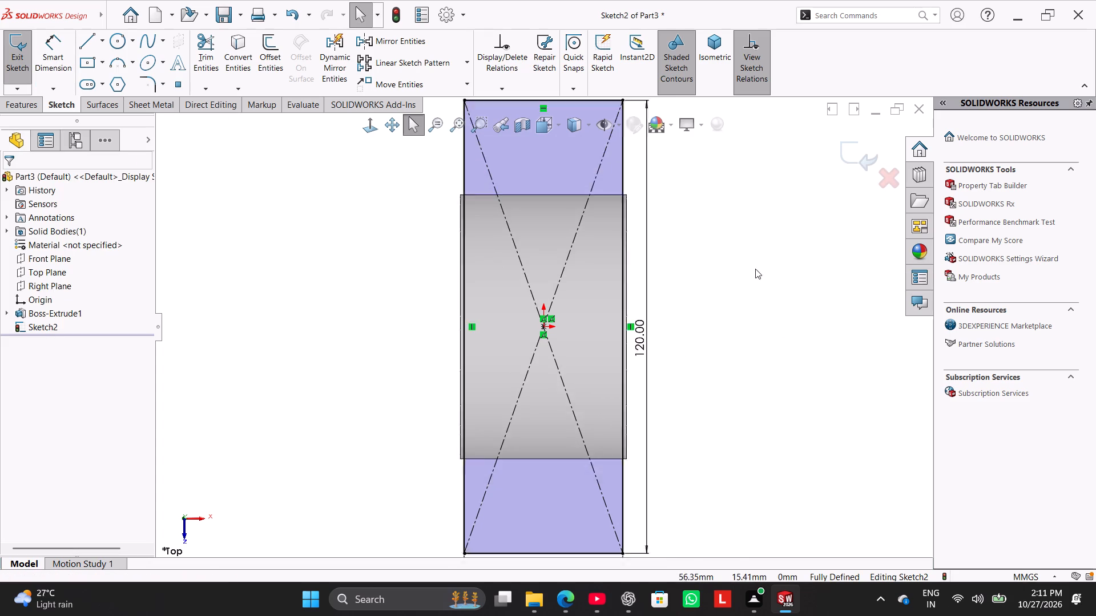
{"action": "scroll", "coordinate": [755, 269], "scroll_direction": "up", "scroll_amount": 3}
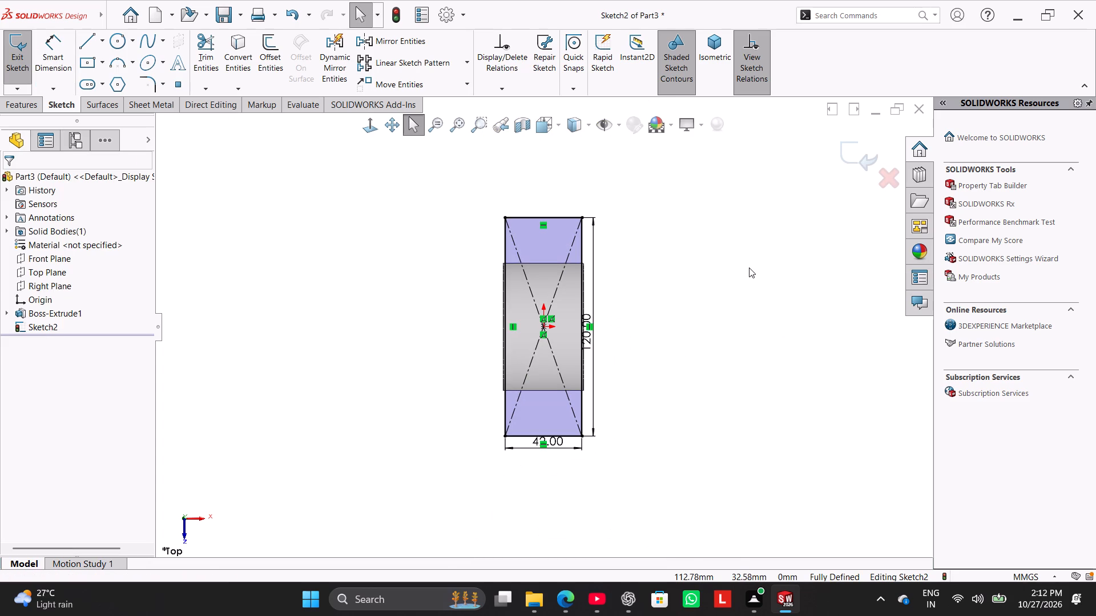
{"action": "left_click", "coordinate": [26, 106]}
{"action": "left_click", "coordinate": [23, 80]}
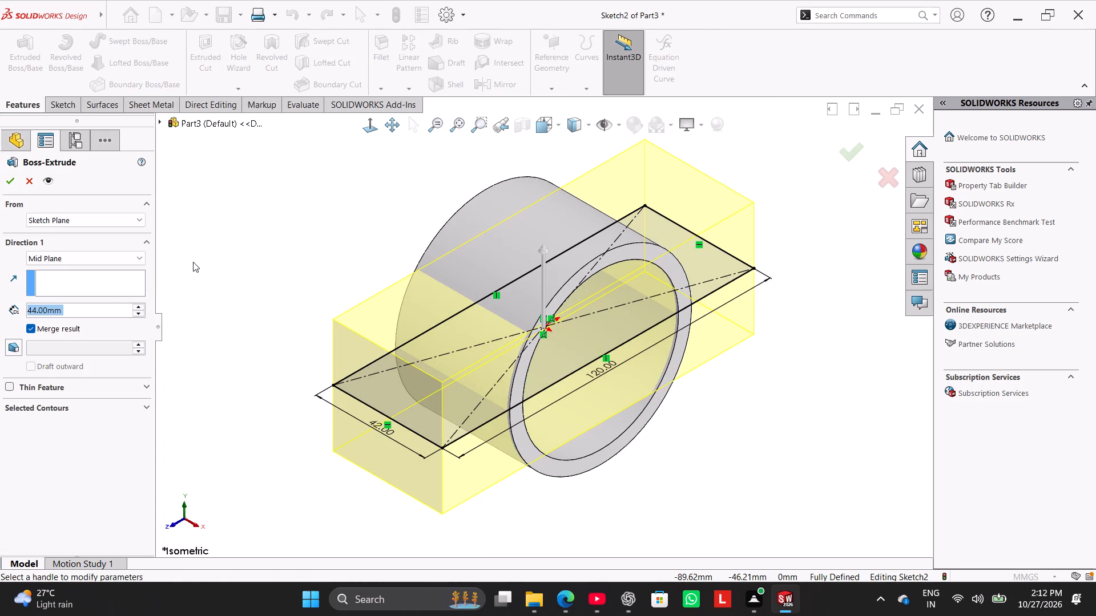
{"action": "left_click", "coordinate": [78, 216]}
{"action": "left_click", "coordinate": [82, 257]}
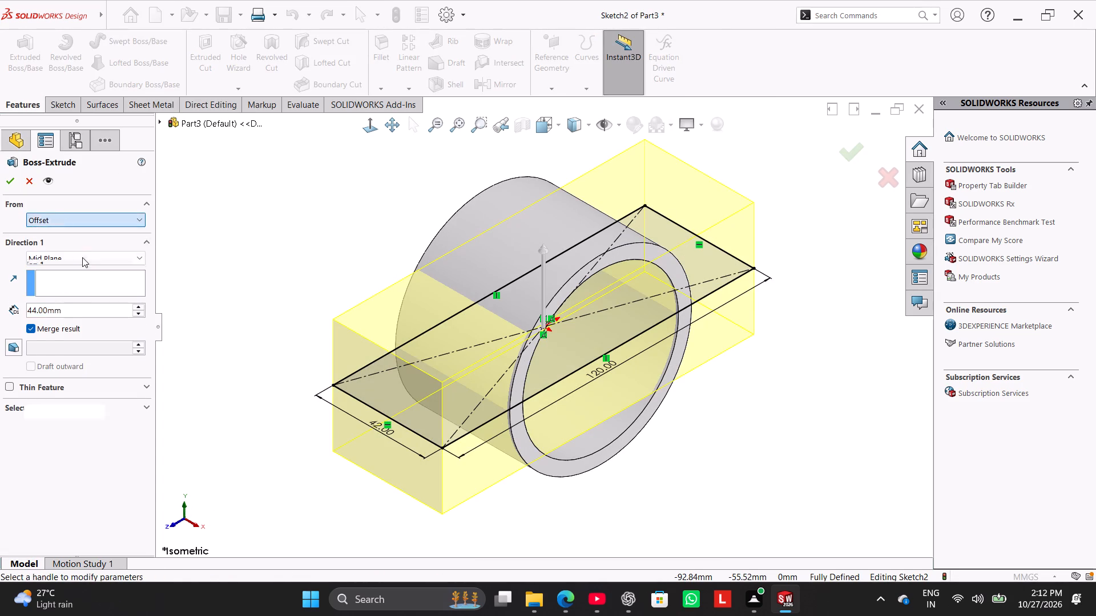
{"action": "left_click", "coordinate": [78, 281]}
{"action": "left_click", "coordinate": [82, 289]}
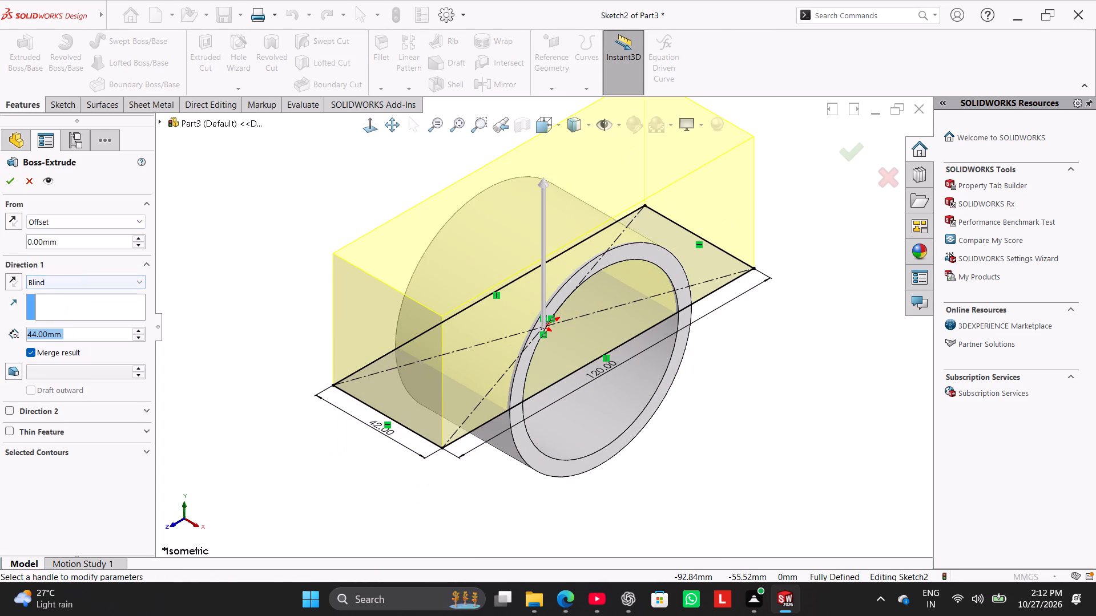
{"action": "double_click", "coordinate": [91, 242]}
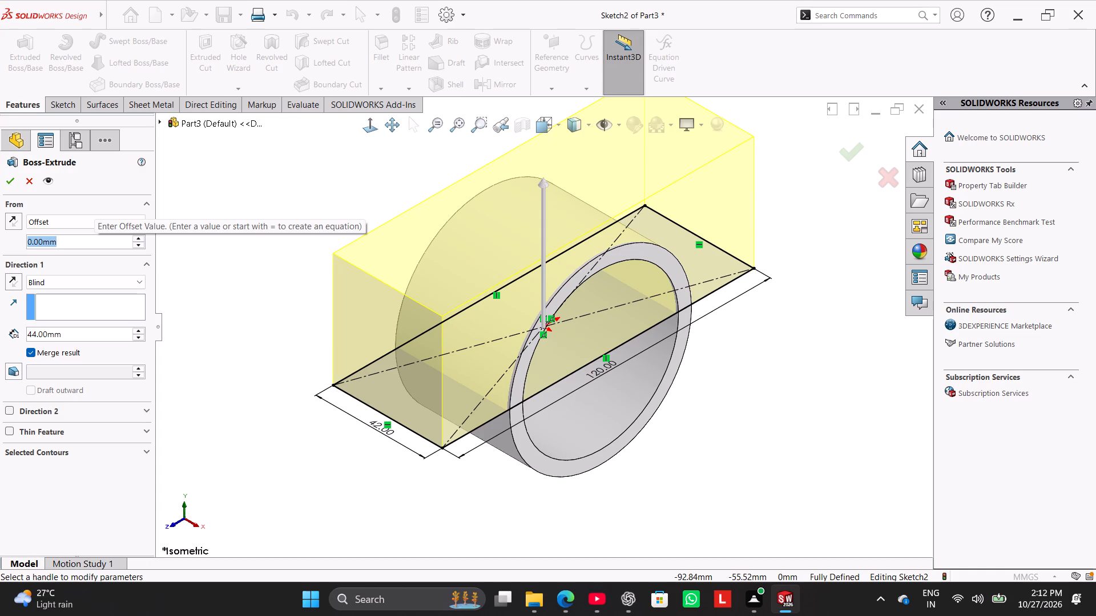
{"action": "type", "text": "105"}
{"action": "key", "text": "Return"}
{"action": "left_click", "coordinate": [14, 225]}
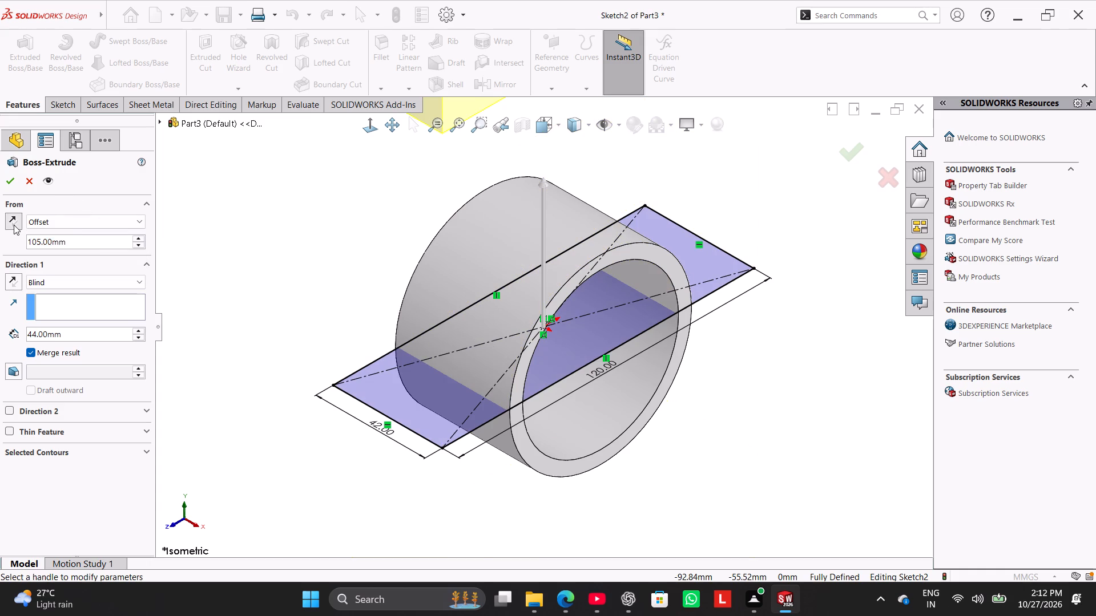
{"action": "scroll", "coordinate": [264, 359], "scroll_direction": "up", "scroll_amount": 3}
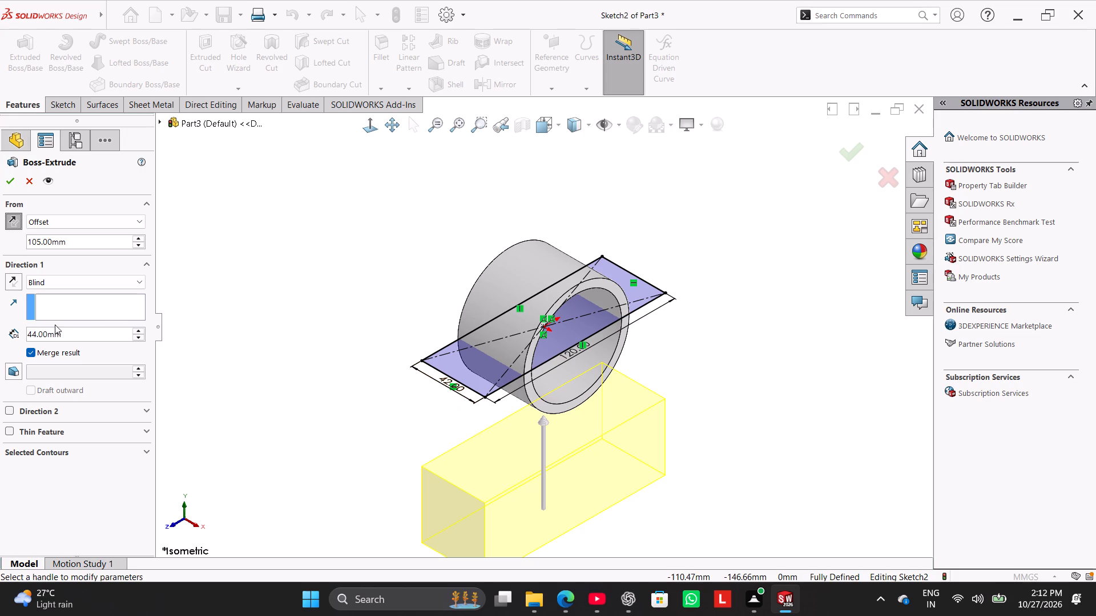
Set the extrusion depth to 10 mm, reverse it to run downward away from the ring, and finish the base plate.
{"action": "double_click", "coordinate": [67, 341]}
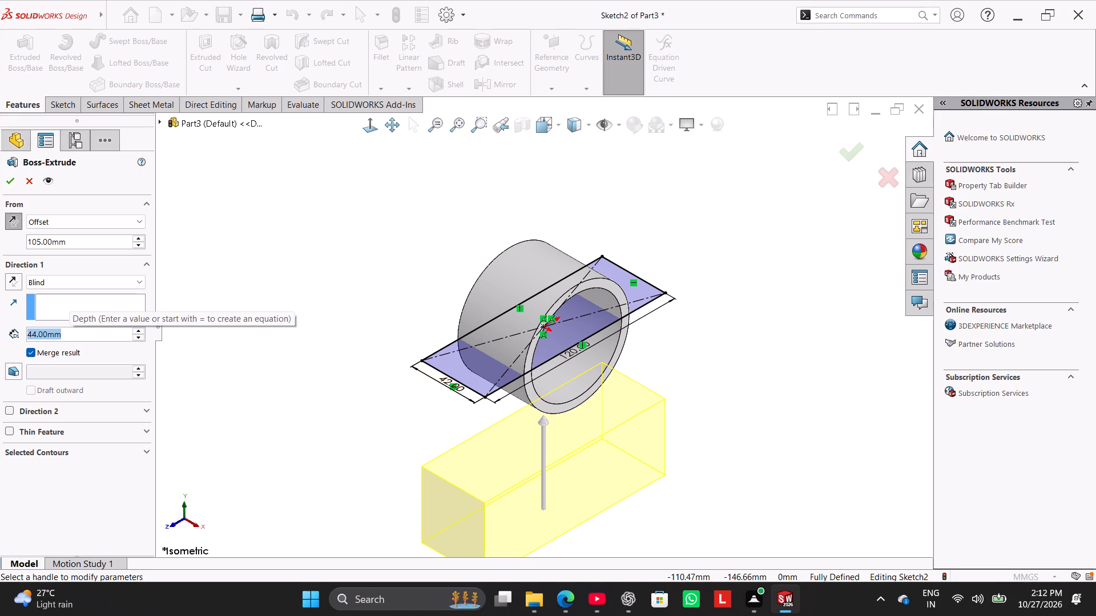
{"action": "type", "text": "10"}
{"action": "key", "text": "Return"}
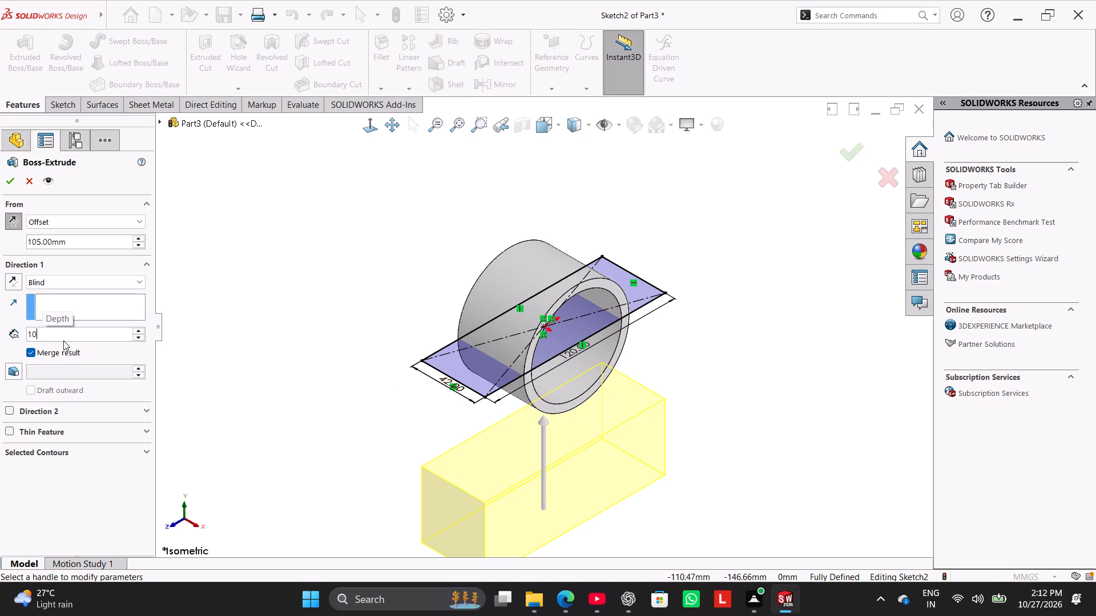
{"action": "left_click", "coordinate": [13, 276]}
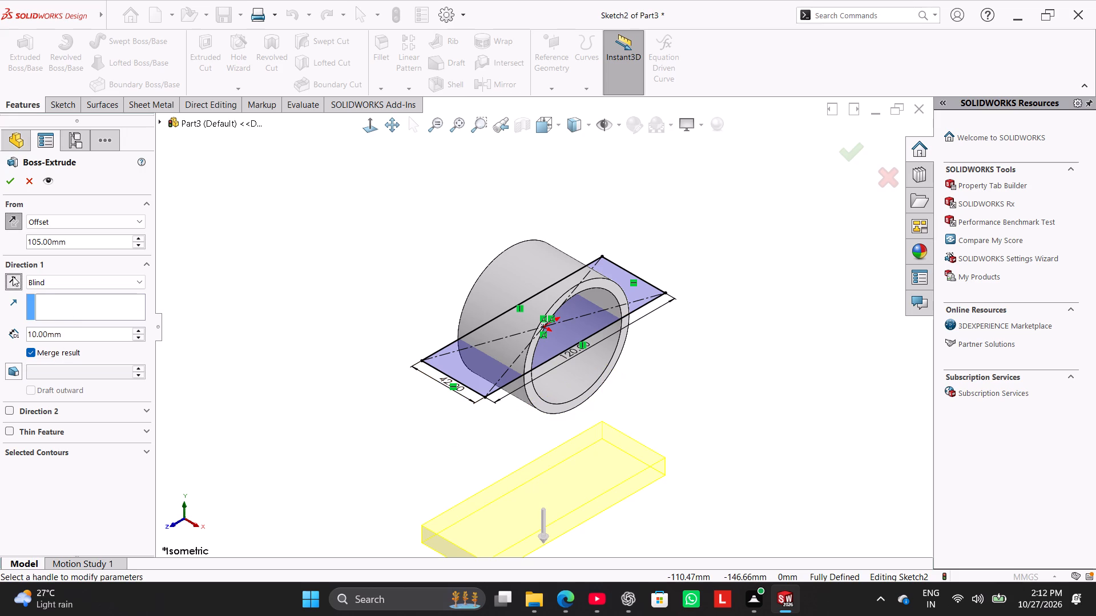
{"action": "left_click", "coordinate": [13, 179]}
{"action": "left_click", "coordinate": [313, 376]}
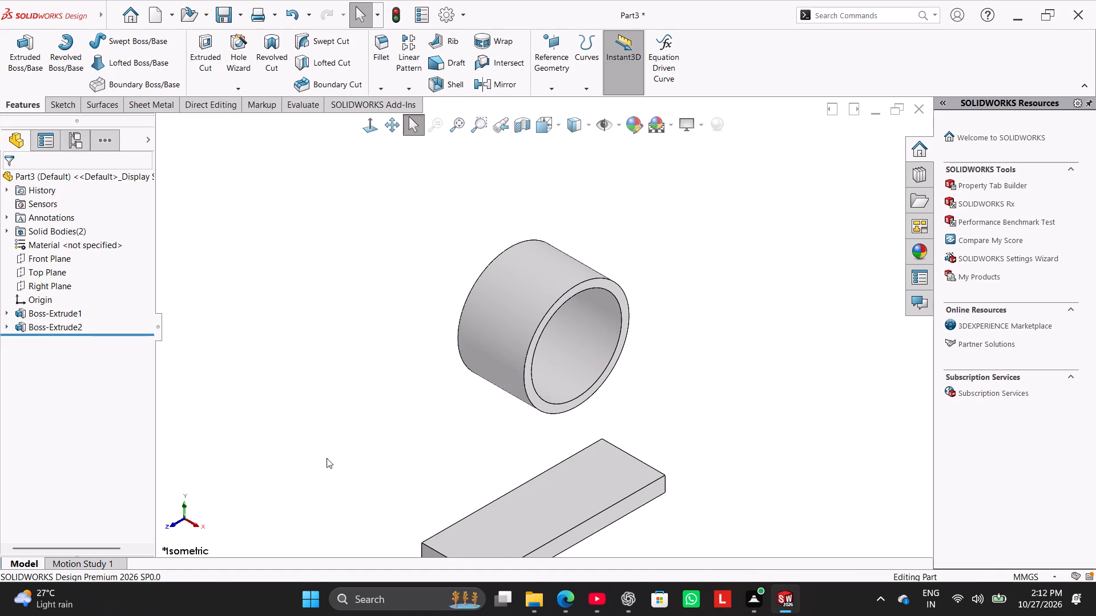
On the plate's long side face, sketch a corner rectangle about 65 by 103 mm from the plate's bottom edge up into the ring.
{"action": "right_click_drag", "start_coordinate": [331, 463], "coordinate": [487, 350]}
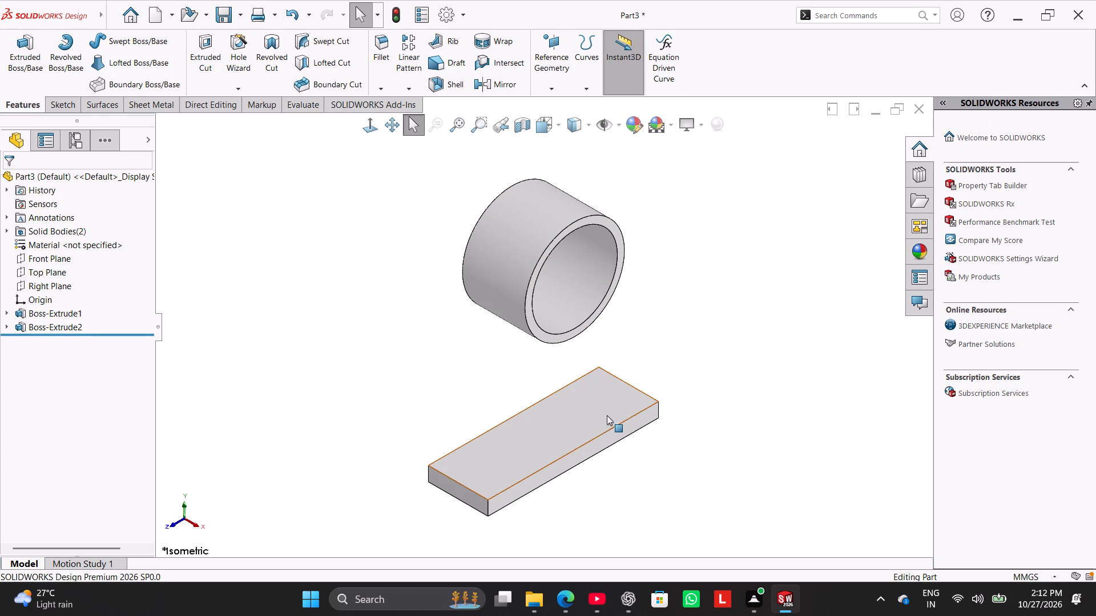
{"action": "left_click", "coordinate": [610, 436]}
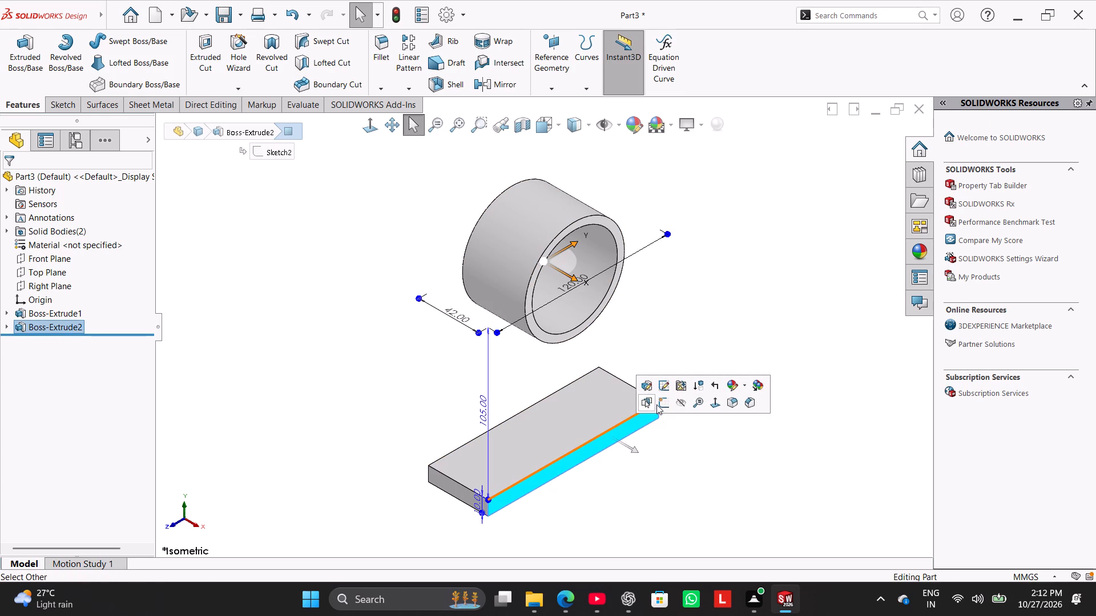
{"action": "left_click", "coordinate": [659, 405]}
{"action": "left_click", "coordinate": [318, 292]}
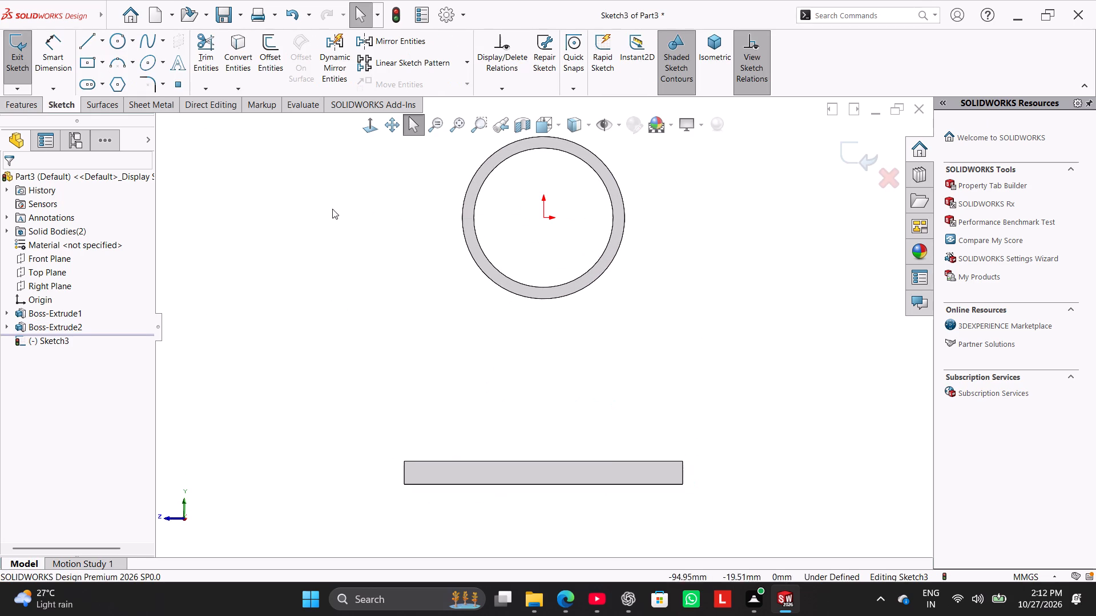
{"action": "left_click", "coordinate": [85, 66]}
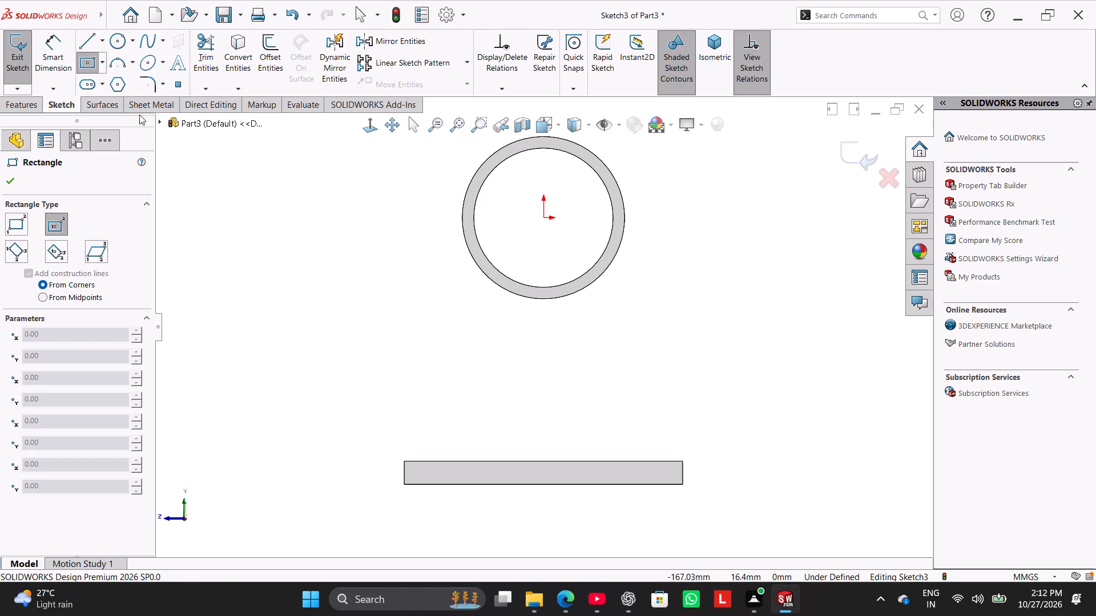
{"action": "left_click", "coordinate": [103, 64]}
{"action": "left_click", "coordinate": [111, 80]}
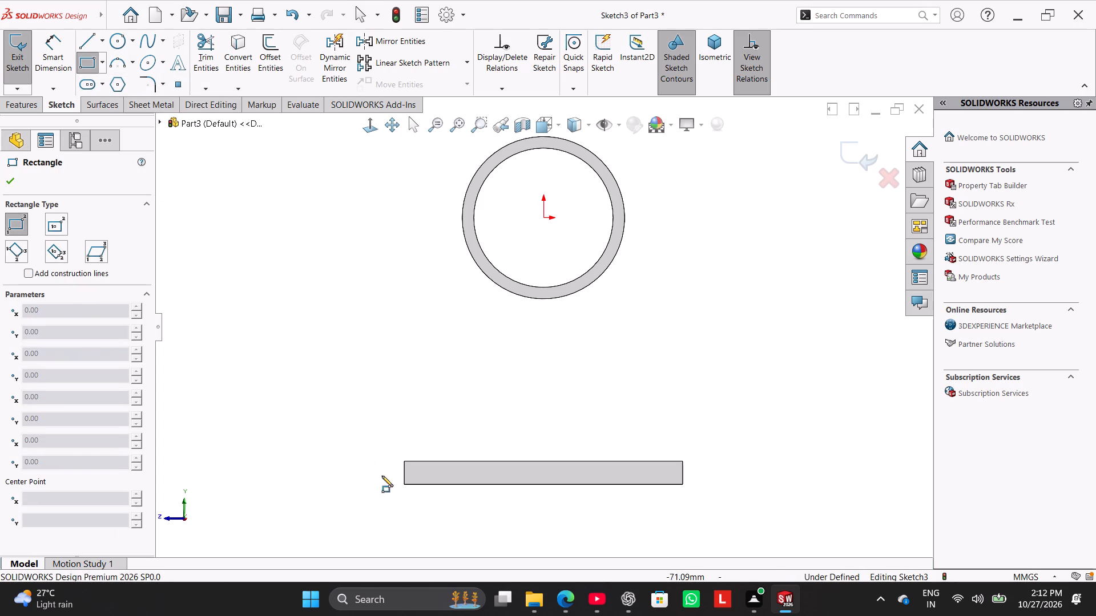
{"action": "left_click", "coordinate": [476, 485]}
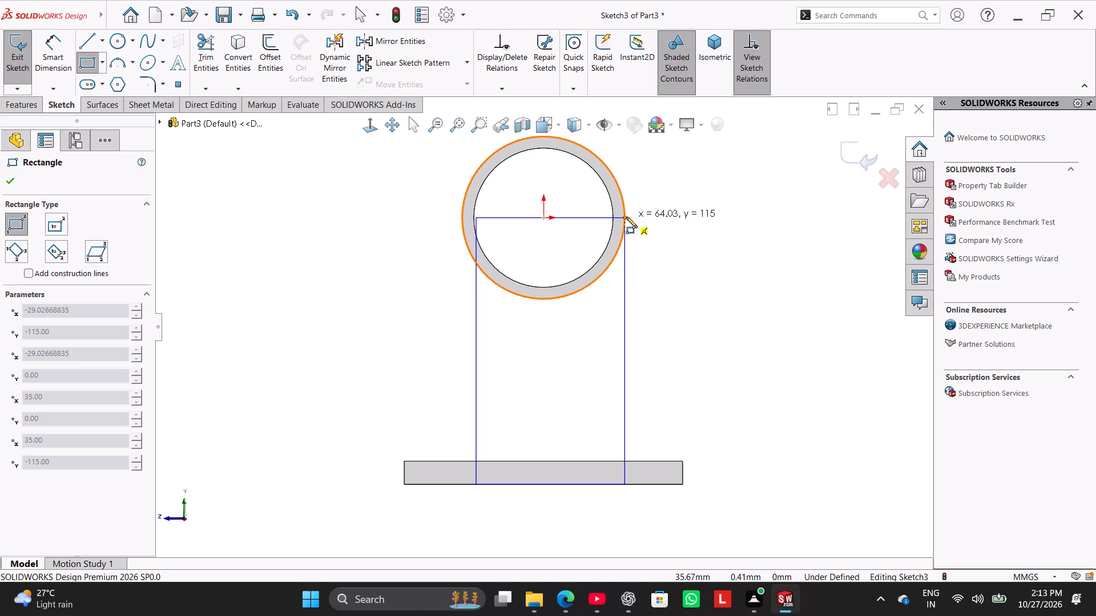
{"action": "left_click", "coordinate": [627, 246]}
{"action": "right_click", "coordinate": [392, 277]}
{"action": "left_click", "coordinate": [428, 285]}
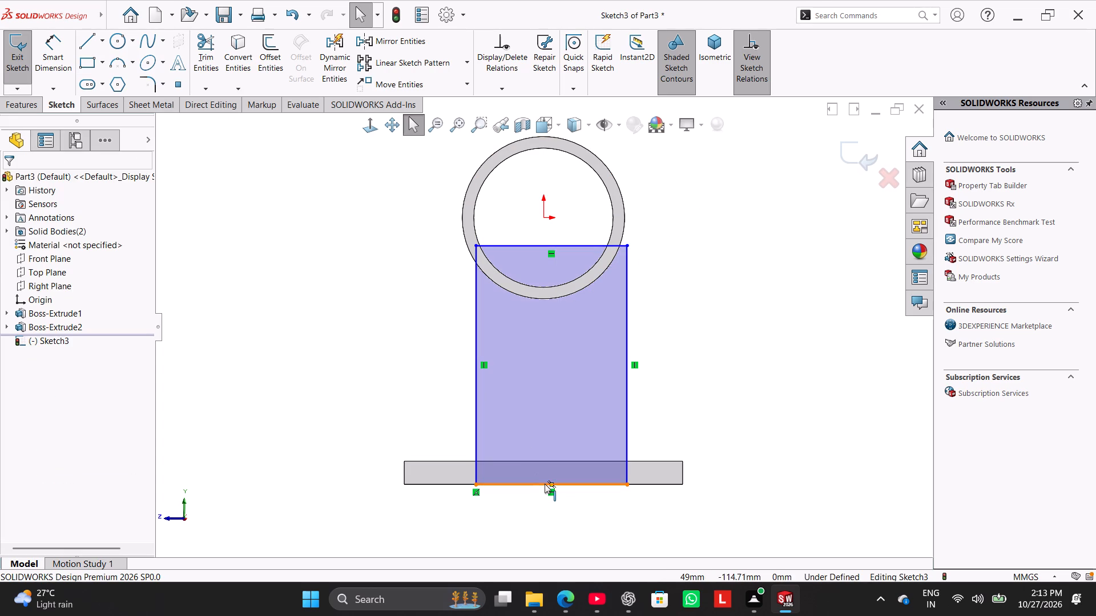
Add a Vertical relation between the midpoint of the rectangle's bottom line and the origin.
{"action": "left_click", "coordinate": [551, 484], "text": "ctrl"}
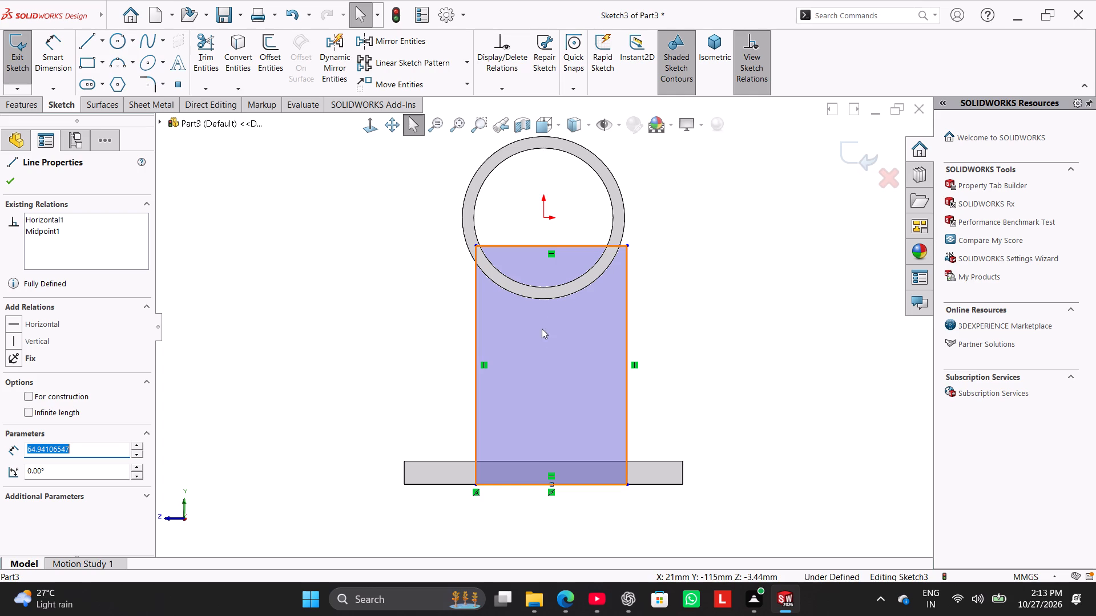
{"action": "left_click", "coordinate": [543, 217], "text": "ctrl"}
{"action": "left_click", "coordinate": [43, 393]}
{"action": "left_click", "coordinate": [332, 366]}
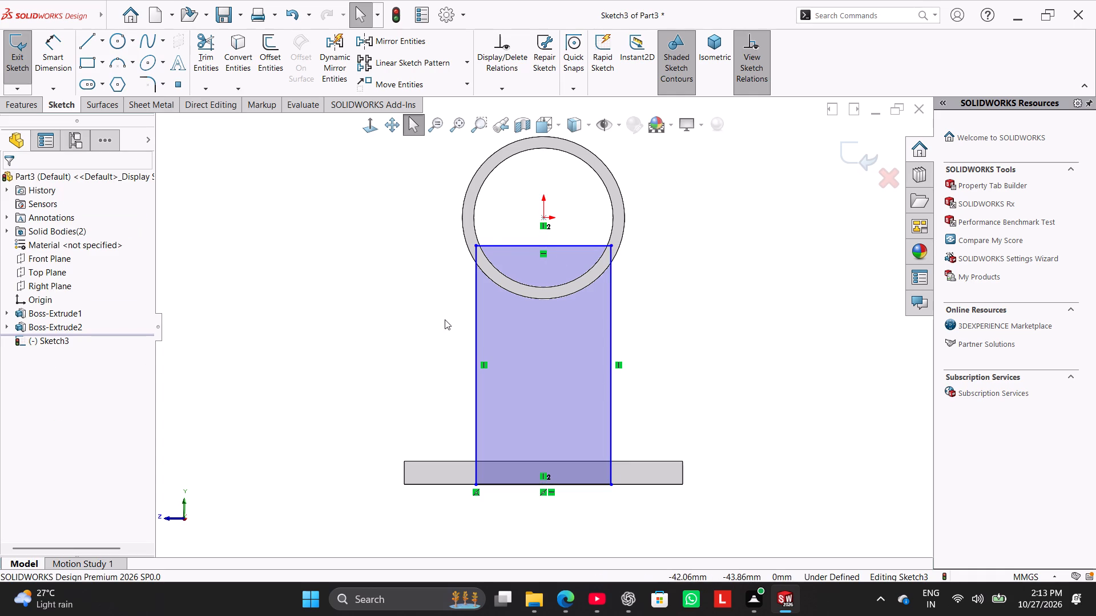
Dimension the rectangle's bottom line to a width of 60 mm.
{"action": "left_click", "coordinate": [62, 61]}
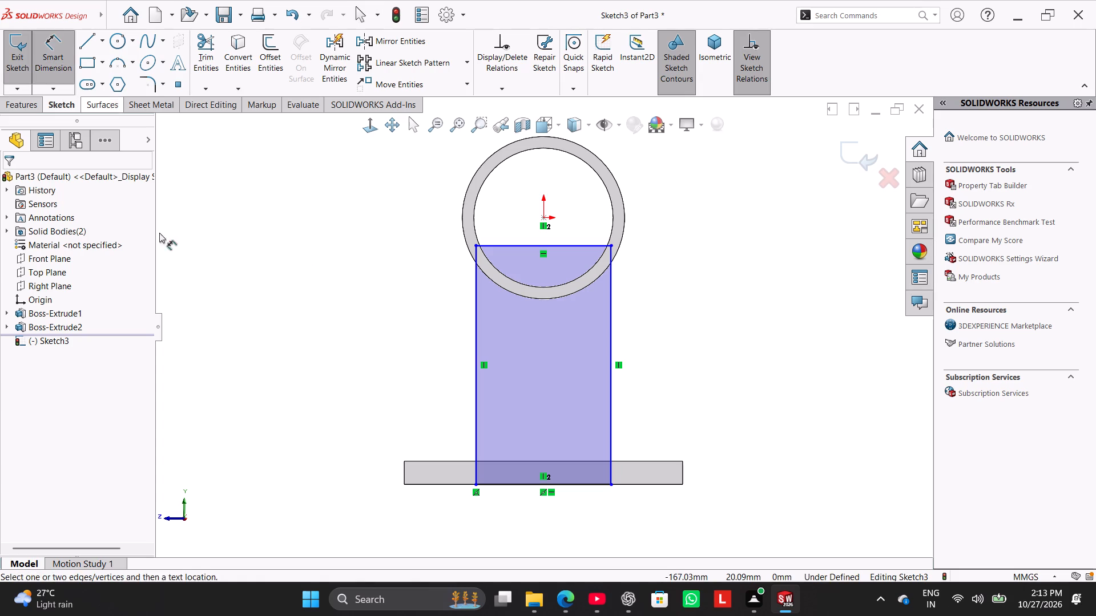
{"action": "left_click_drag", "start_coordinate": [502, 487], "coordinate": [506, 493]}
{"action": "left_click", "coordinate": [529, 529]}
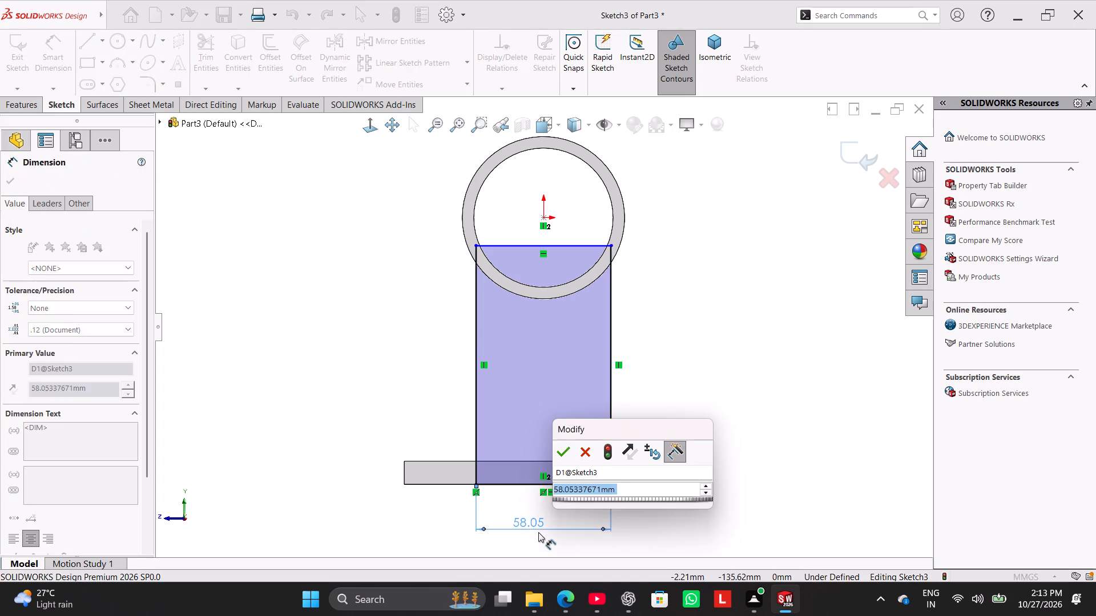
{"action": "type", "text": "60"}
{"action": "key", "text": "Return"}
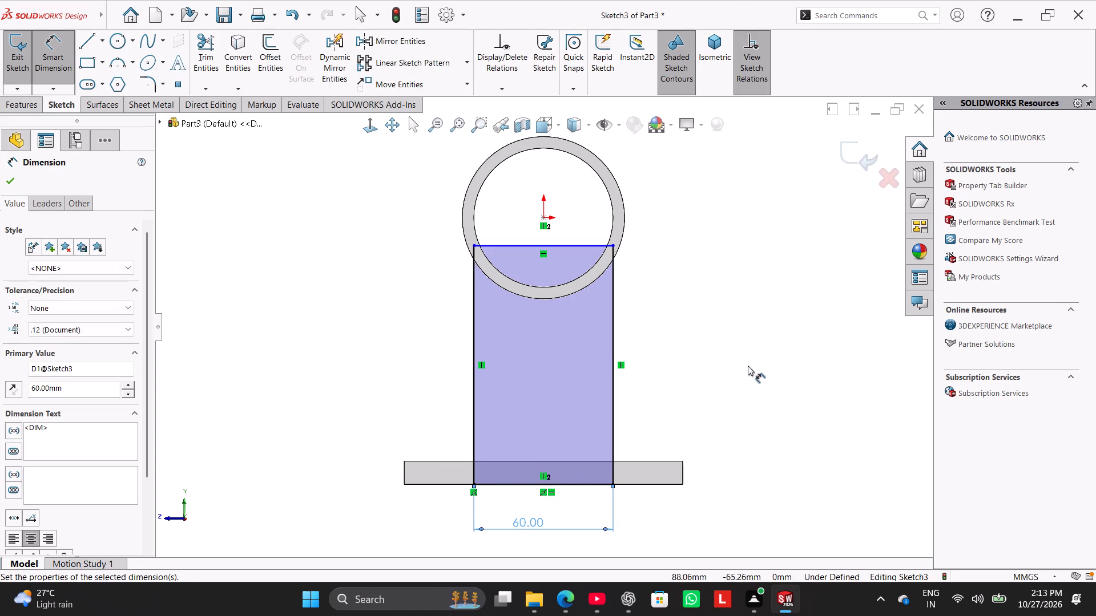
{"action": "right_click", "coordinate": [761, 372]}
{"action": "left_click", "coordinate": [794, 412]}
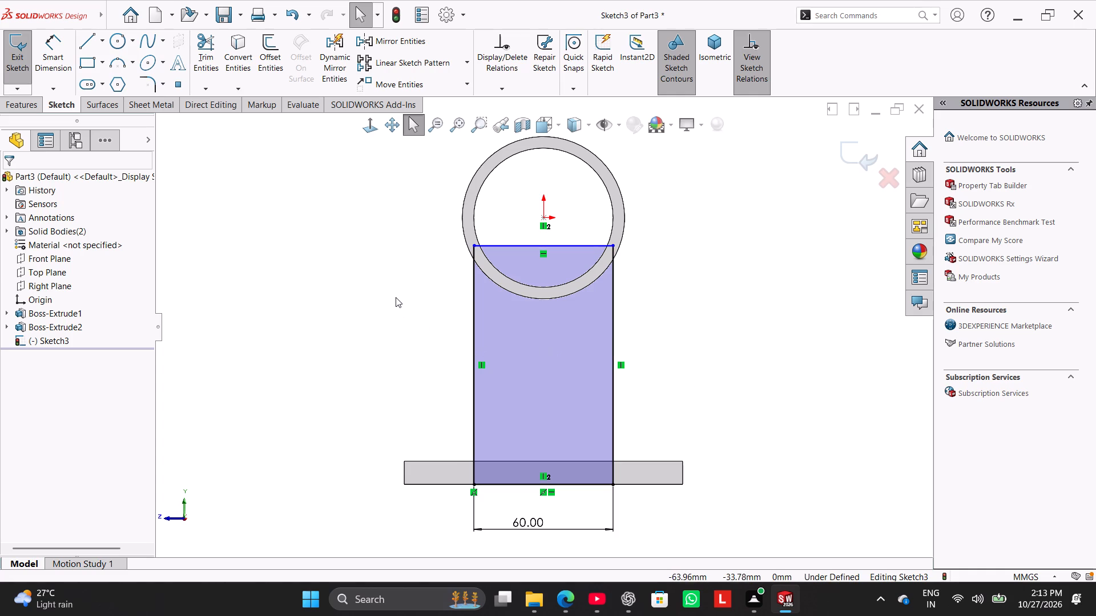
Move the rectangle's top line up towards the ring's centre and make it coincident with the origin.
{"action": "left_click_drag", "start_coordinate": [545, 248], "coordinate": [549, 218]}
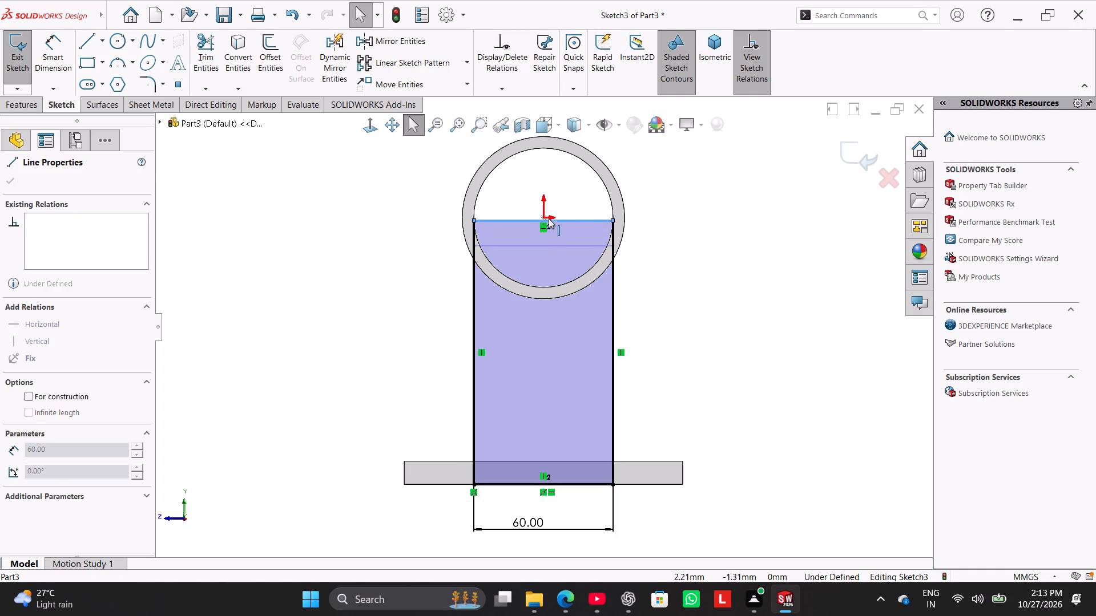
{"action": "left_click_drag", "start_coordinate": [549, 218], "coordinate": [539, 230]}
{"action": "left_click", "coordinate": [423, 246]}
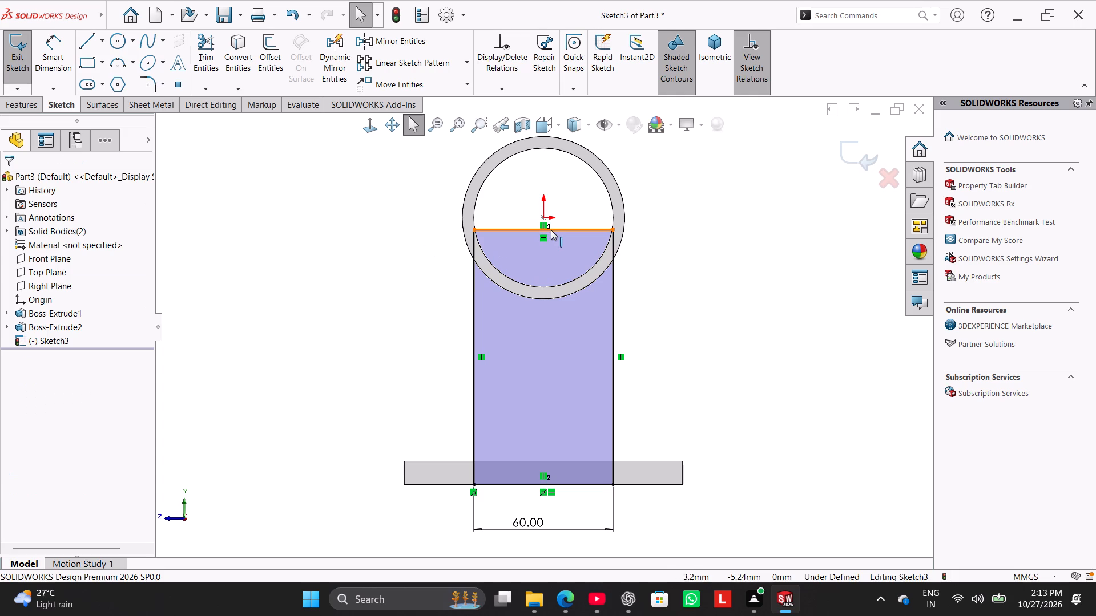
{"action": "left_click", "coordinate": [551, 230], "text": "ctrl"}
{"action": "left_click", "coordinate": [543, 216], "text": "ctrl"}
{"action": "left_click", "coordinate": [28, 398]}
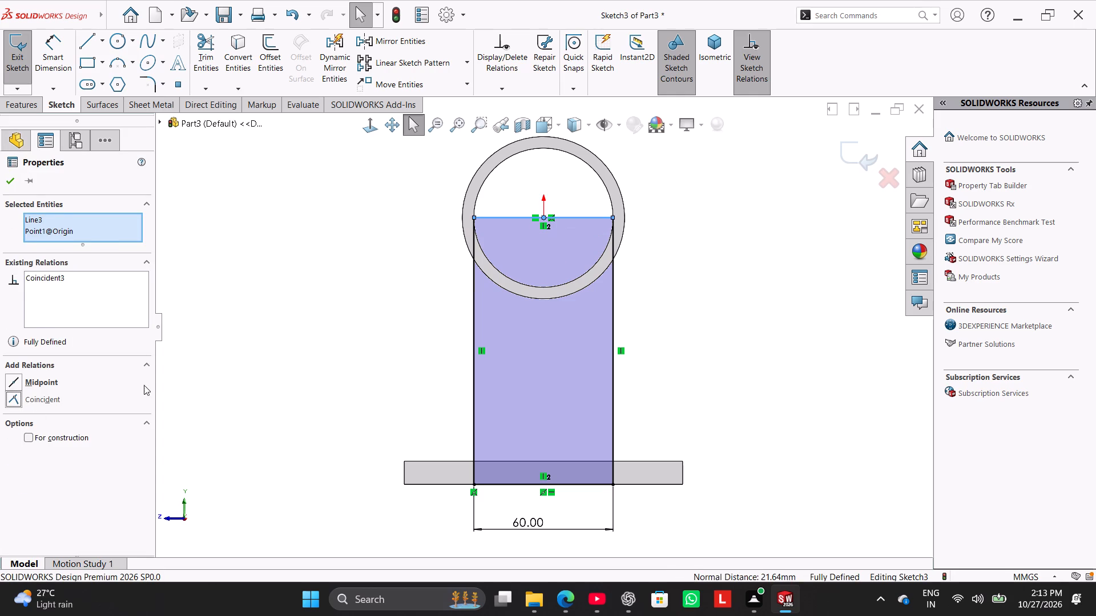
{"action": "left_click", "coordinate": [259, 341]}
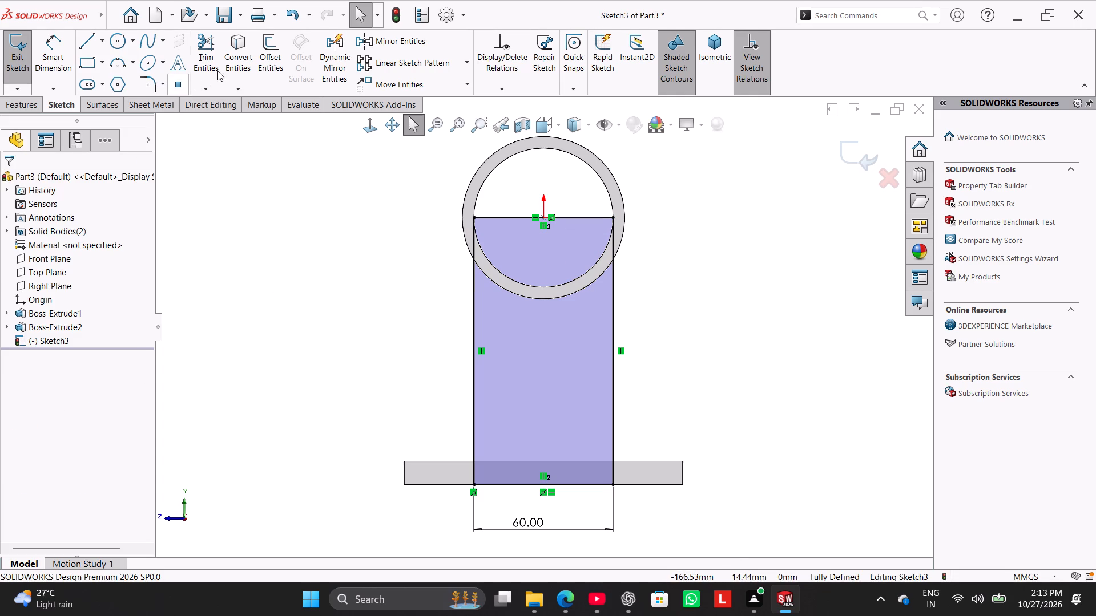
Convert the ring's outer circular edge into a sketch entity.
{"action": "left_click", "coordinate": [236, 63]}
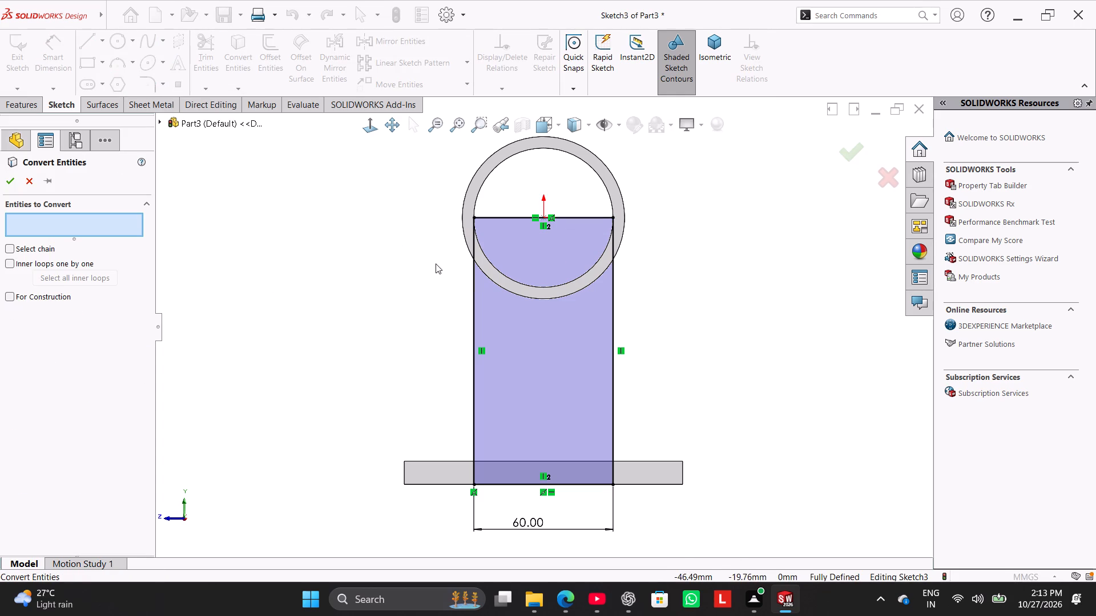
{"action": "left_click", "coordinate": [508, 293]}
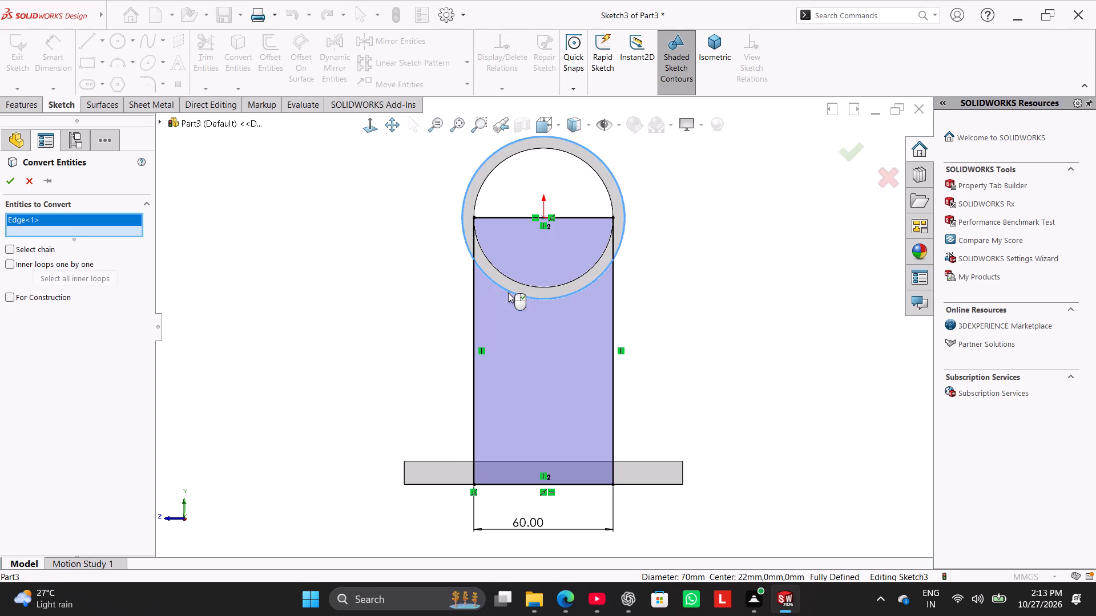
{"action": "right_click", "coordinate": [284, 245]}
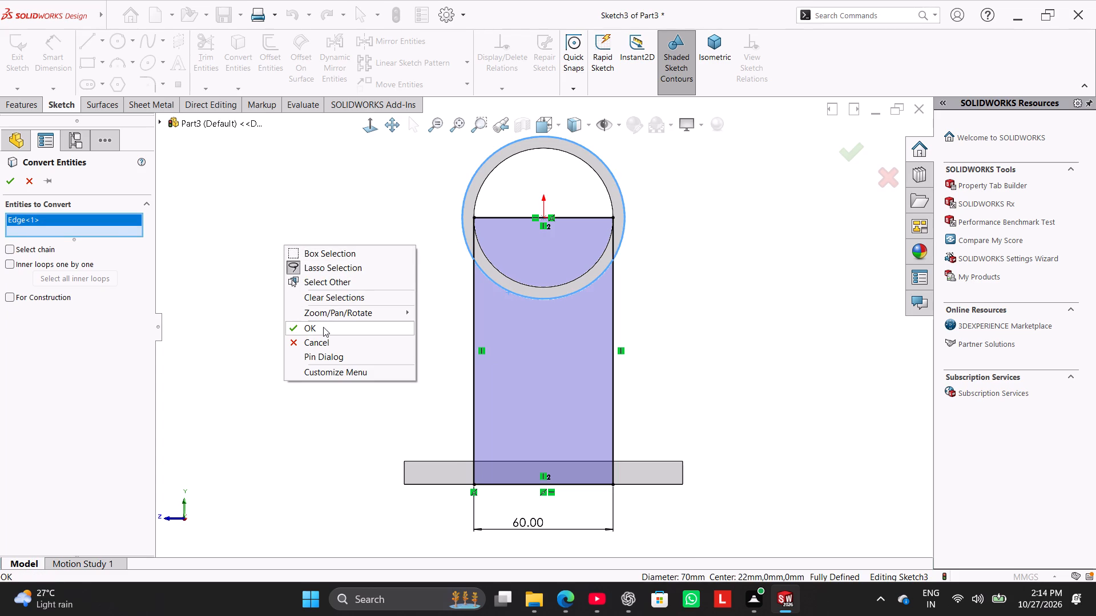
{"action": "left_click", "coordinate": [324, 329]}
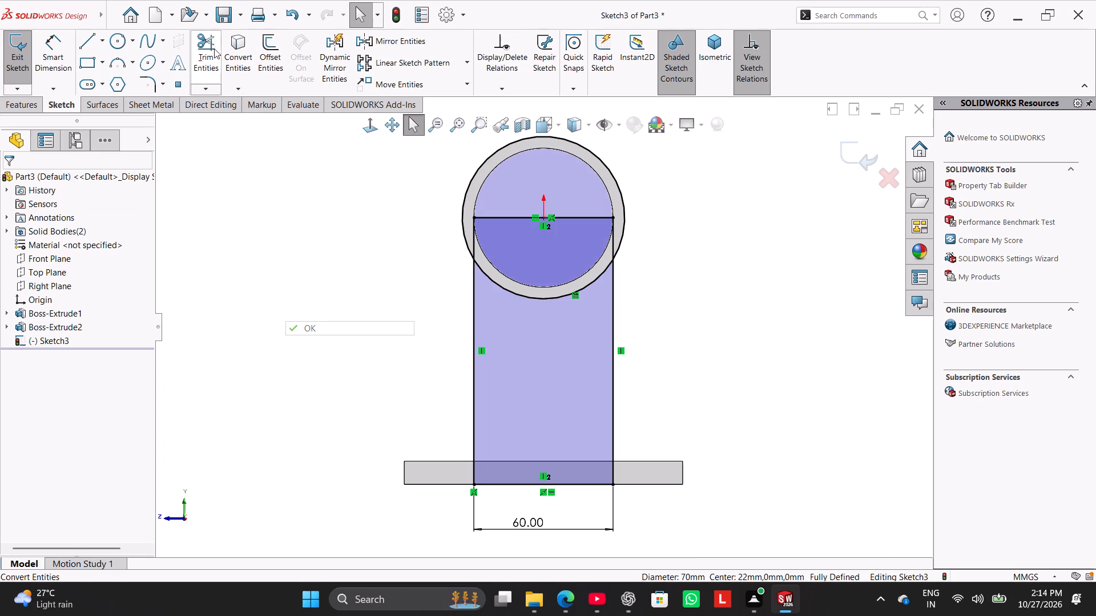
Power trim the circle's upper arc, the side lines inside the ring and the top line, leaving the closed profile below the ring.
{"action": "left_click", "coordinate": [205, 46]}
{"action": "left_click_drag", "start_coordinate": [340, 144], "coordinate": [650, 210]}
{"action": "left_click_drag", "start_coordinate": [689, 227], "coordinate": [615, 230]}
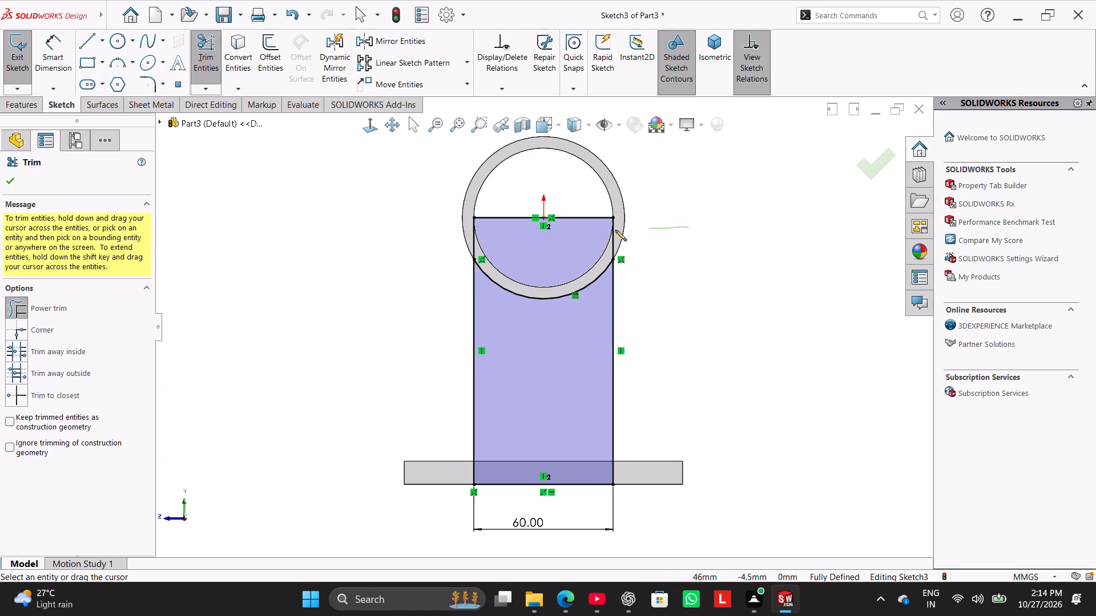
{"action": "left_click_drag", "start_coordinate": [615, 230], "coordinate": [335, 222]}
{"action": "left_click_drag", "start_coordinate": [486, 199], "coordinate": [533, 236]}
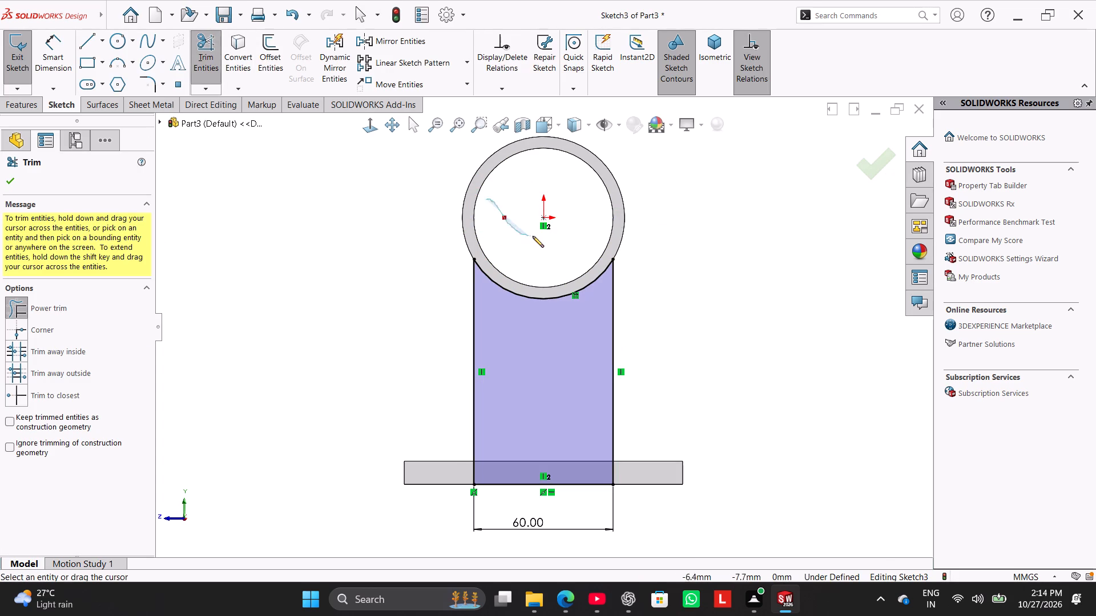
Finish power trimming the leftover sketch entities inside the ring.
{"action": "left_click_drag", "start_coordinate": [533, 236], "coordinate": [568, 237]}
{"action": "right_click", "coordinate": [356, 237]}
{"action": "left_click", "coordinate": [400, 271]}
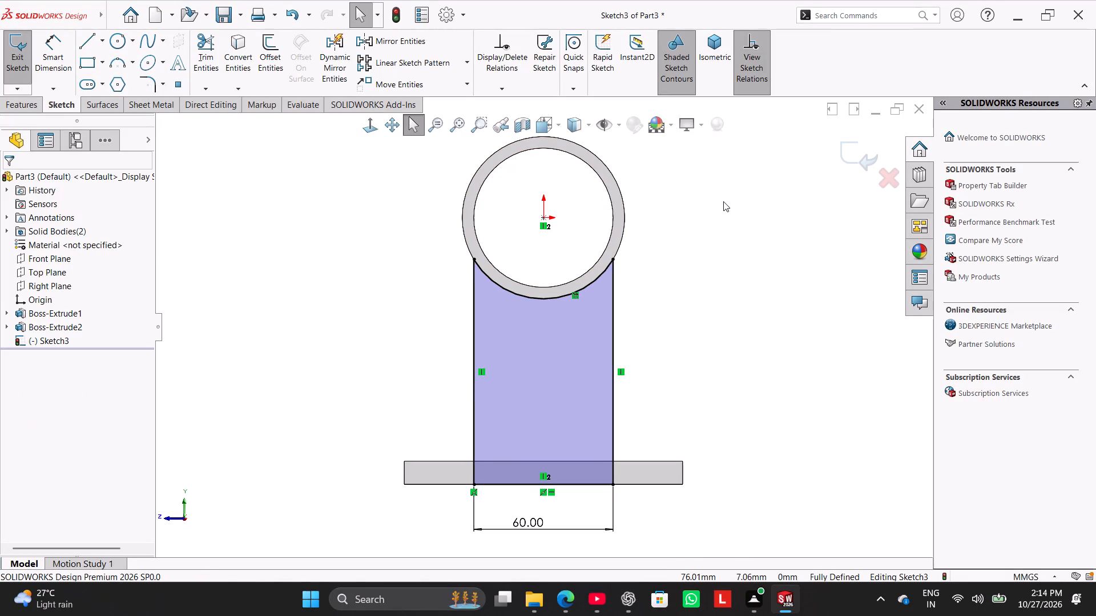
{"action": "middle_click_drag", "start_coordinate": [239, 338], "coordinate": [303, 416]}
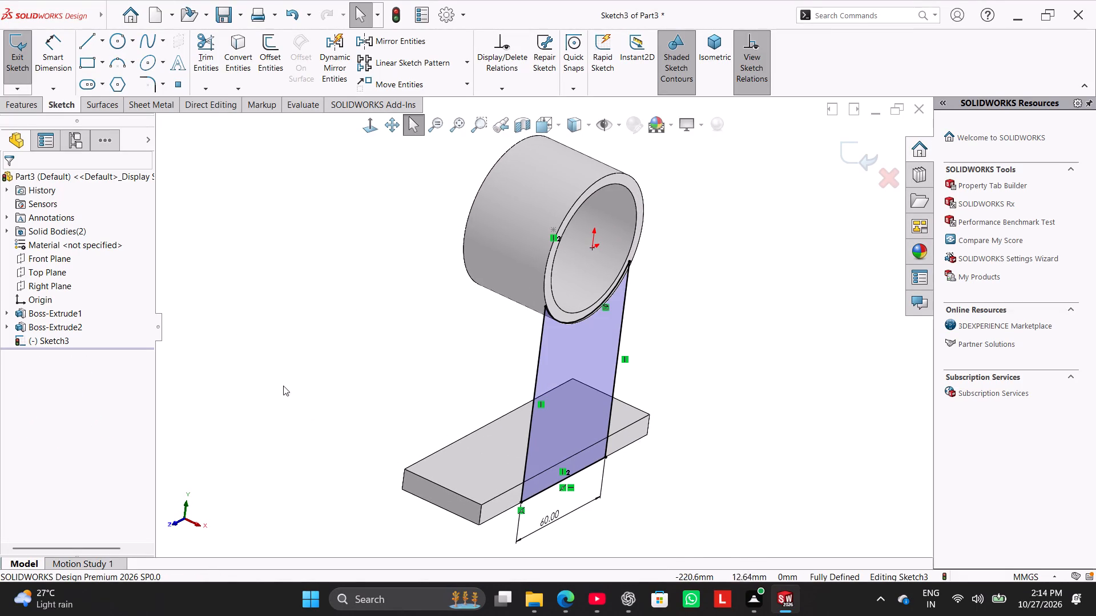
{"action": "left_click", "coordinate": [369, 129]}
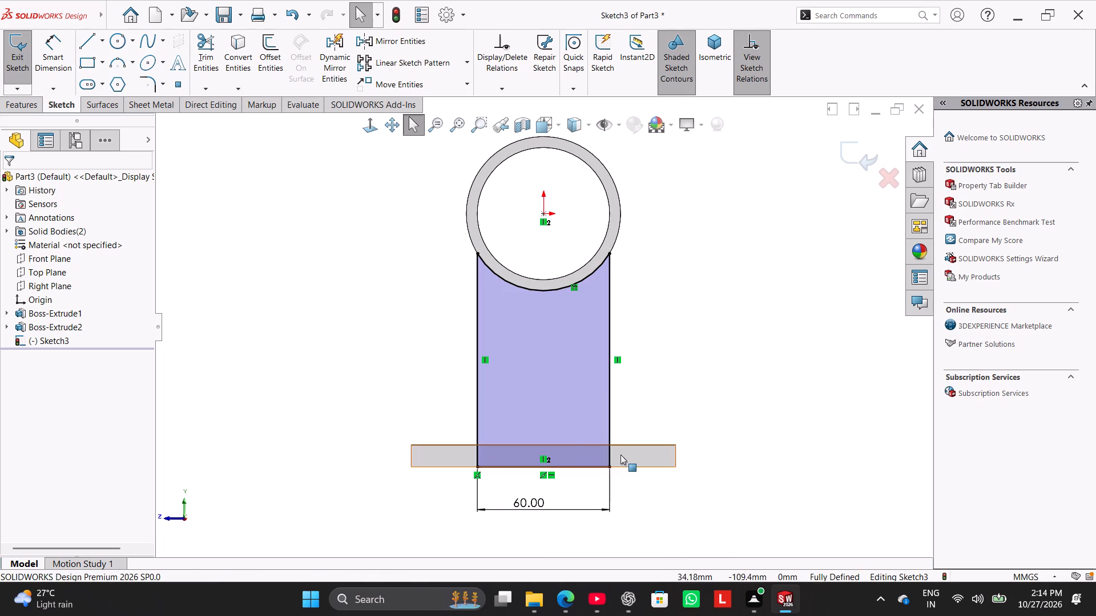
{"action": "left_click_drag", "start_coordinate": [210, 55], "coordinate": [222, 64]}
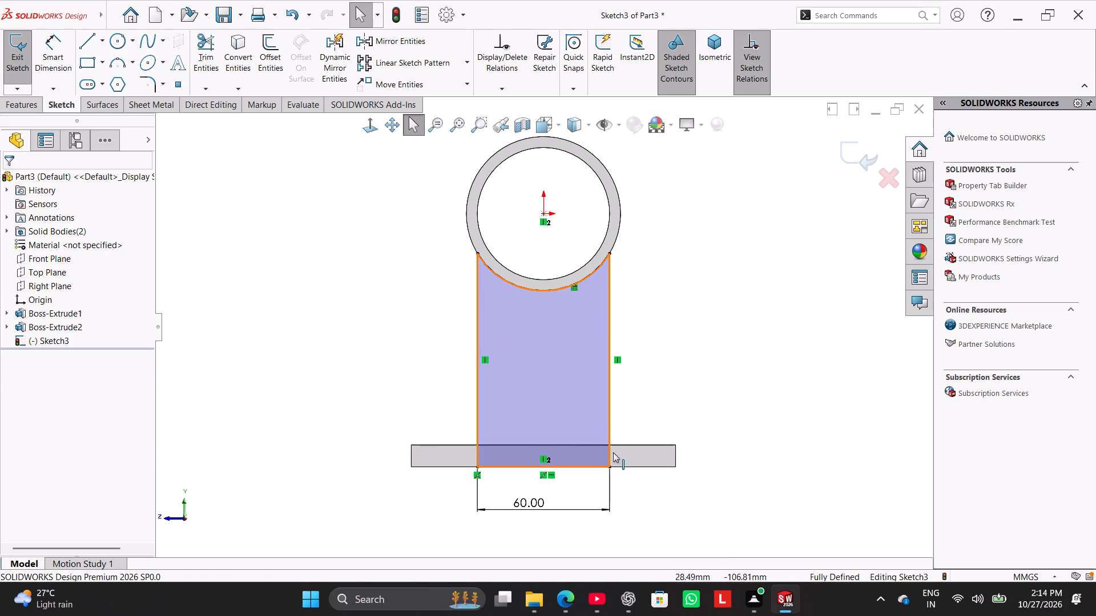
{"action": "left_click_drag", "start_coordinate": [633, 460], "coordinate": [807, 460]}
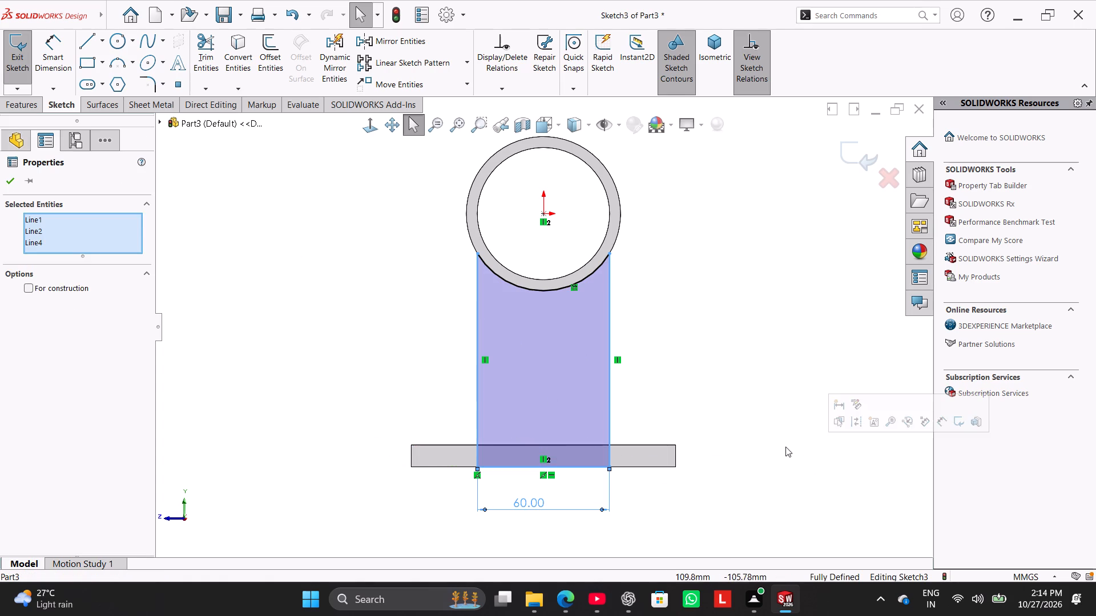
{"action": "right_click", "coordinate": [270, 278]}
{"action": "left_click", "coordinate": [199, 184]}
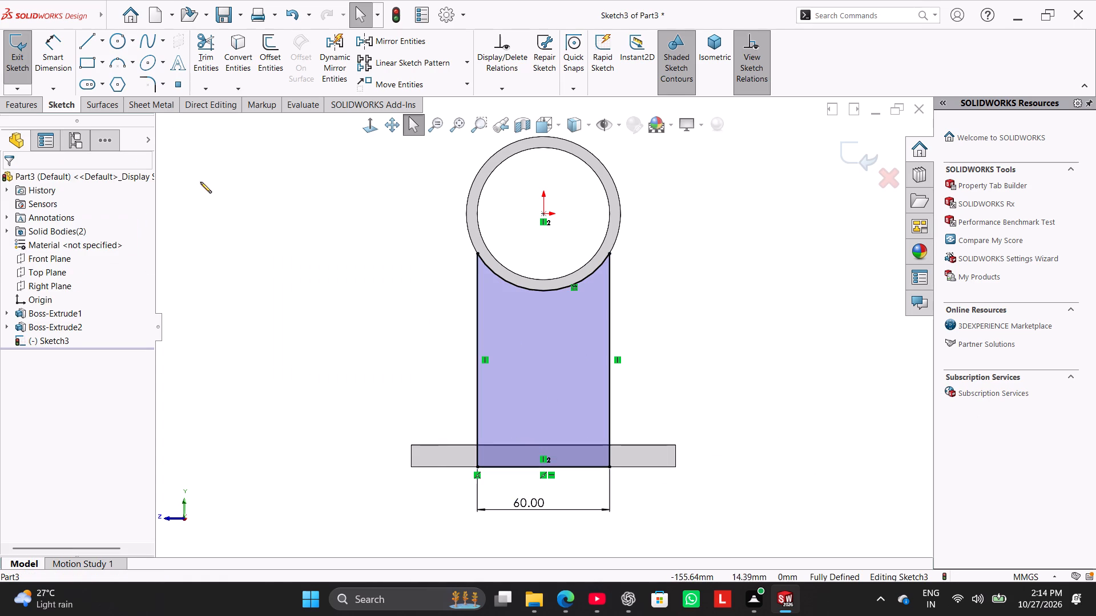
Power trim the profile's bottom line lying along the base plate's lower edge.
{"action": "left_click_drag", "start_coordinate": [196, 60], "coordinate": [205, 69]}
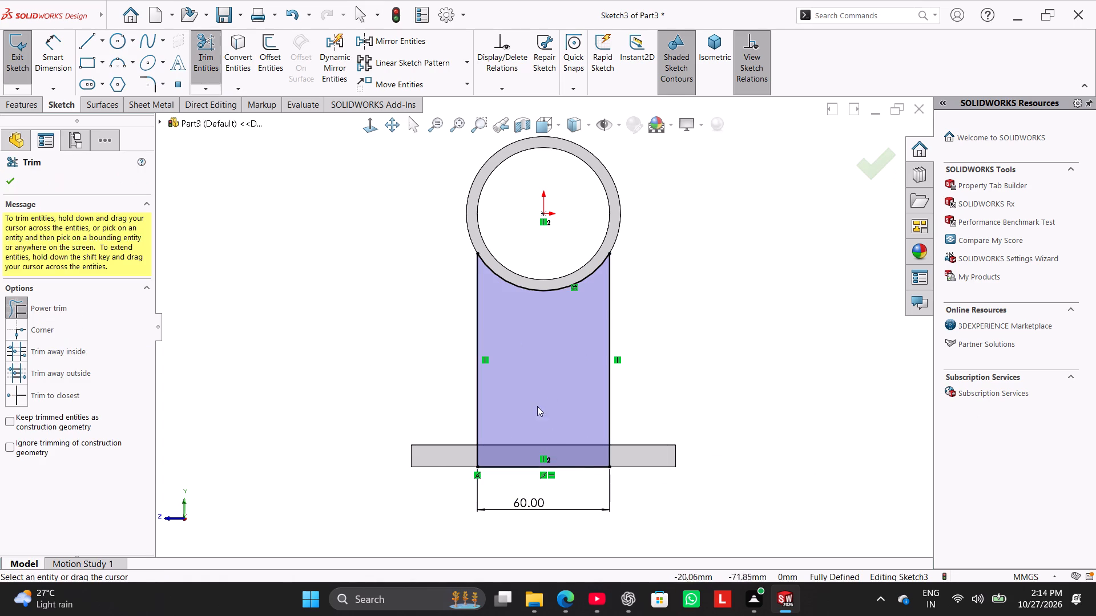
{"action": "left_click_drag", "start_coordinate": [606, 481], "coordinate": [585, 460]}
Draw a 60 mm horizontal line along the base plate's top edge, connecting the profile's two vertical side lines.
{"action": "left_click", "coordinate": [88, 41]}
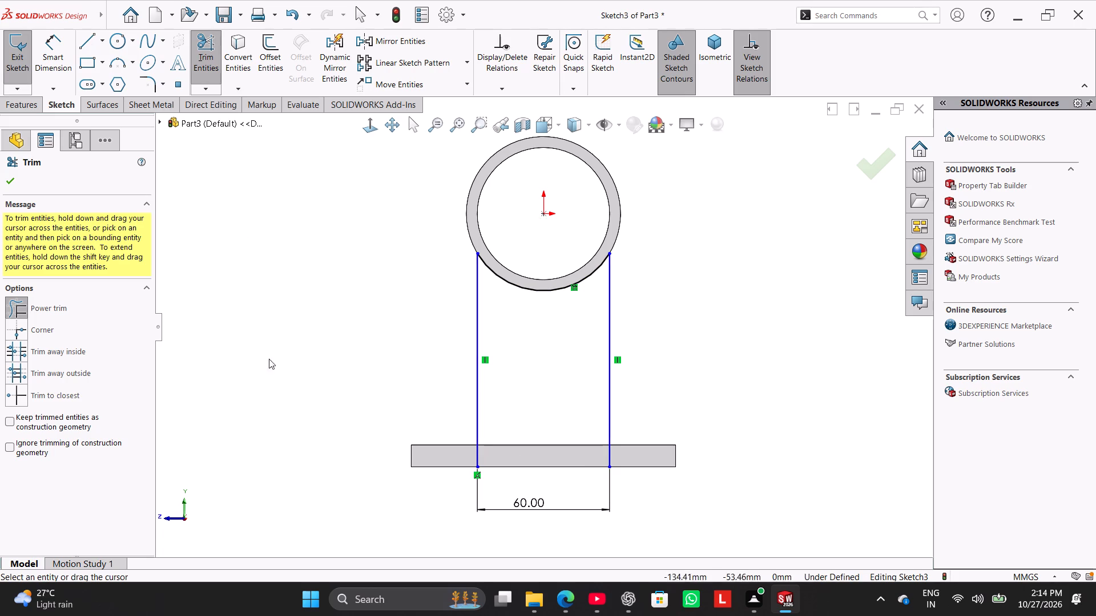
{"action": "left_click", "coordinate": [83, 42]}
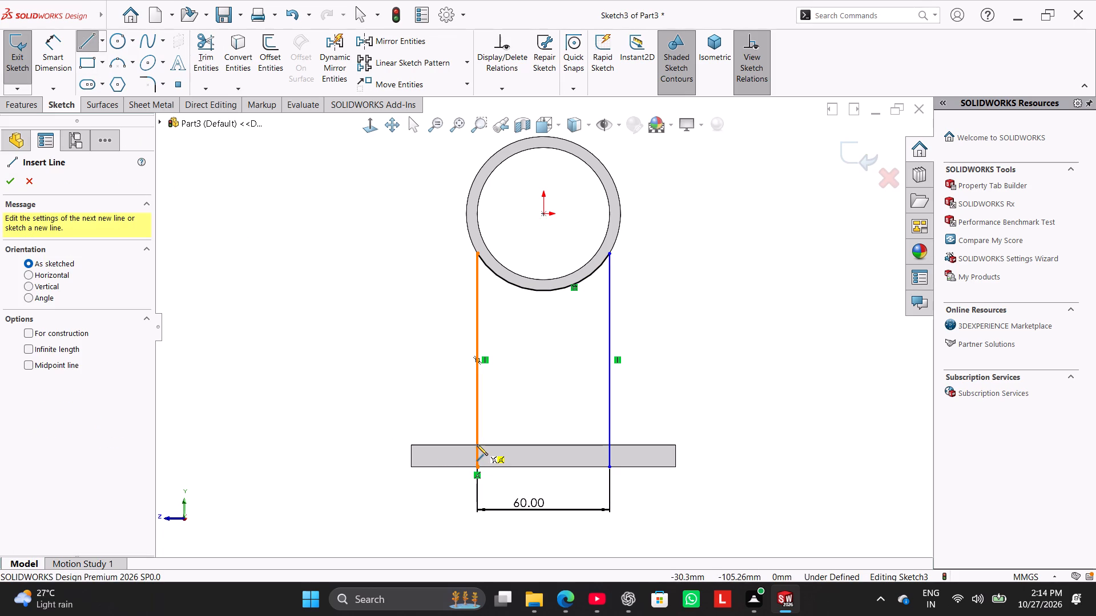
{"action": "left_click", "coordinate": [477, 444]}
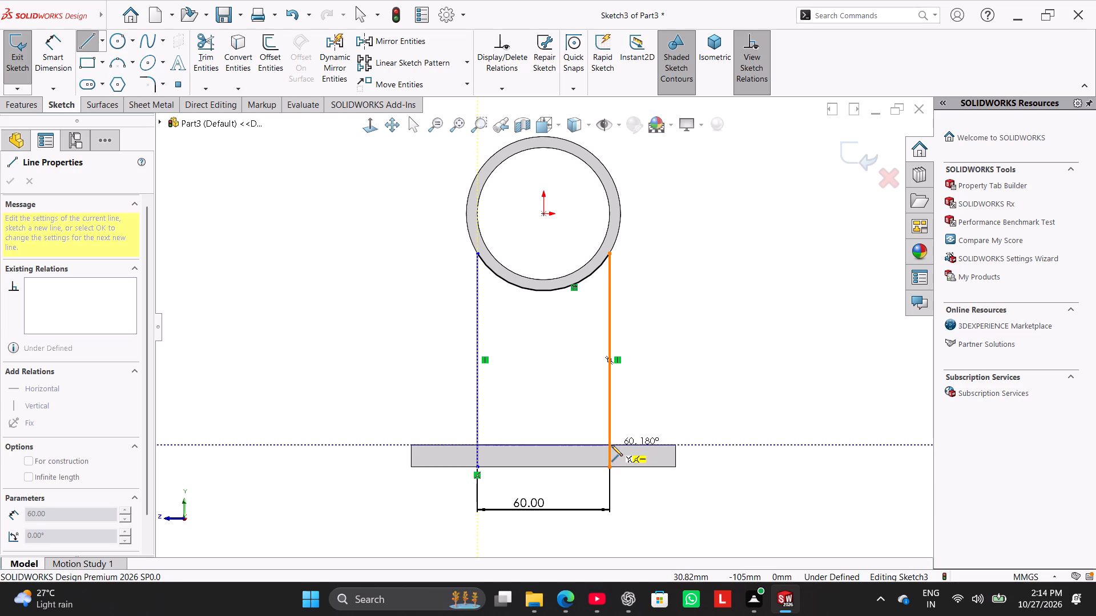
{"action": "left_click", "coordinate": [611, 445]}
{"action": "right_click", "coordinate": [393, 367]}
{"action": "left_click", "coordinate": [412, 374]}
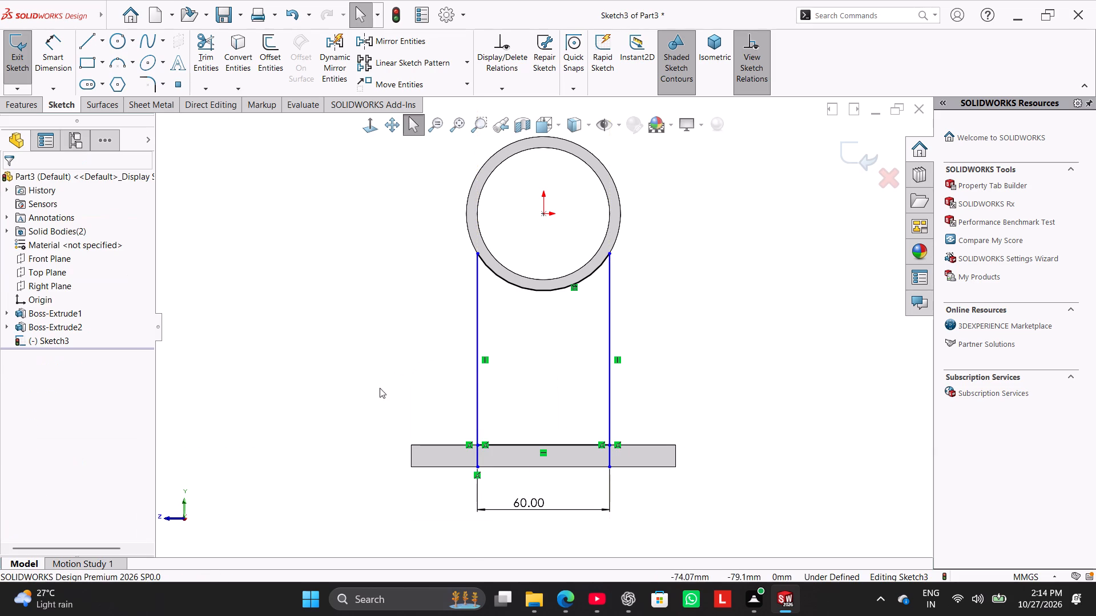
Power trim the ends of both side lines that extend below the new line into the base plate.
{"action": "left_click", "coordinate": [210, 51]}
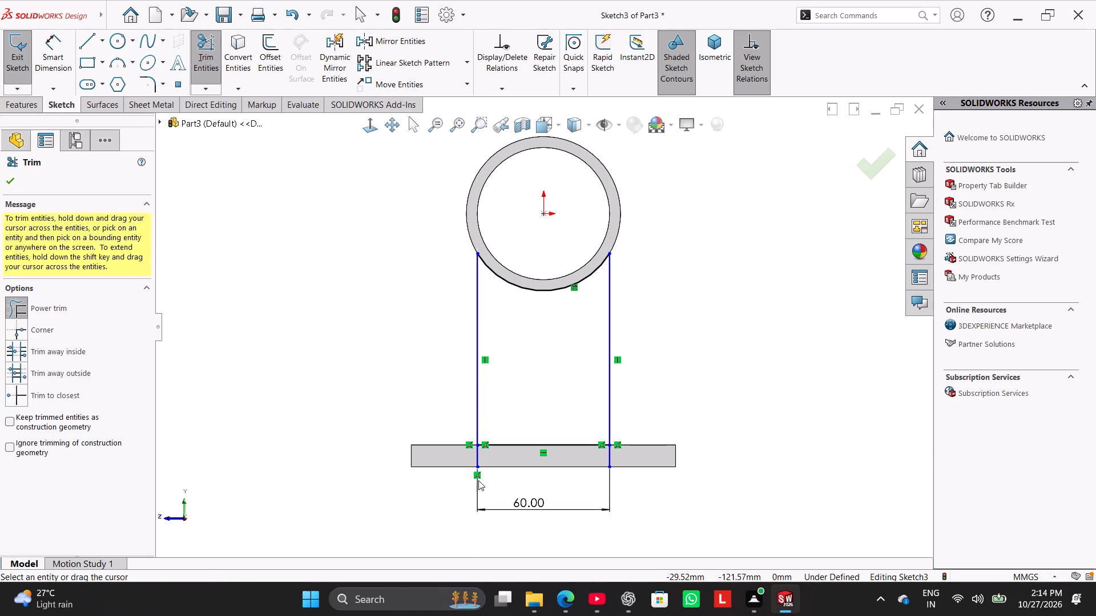
{"action": "left_click_drag", "start_coordinate": [494, 465], "coordinate": [632, 451]}
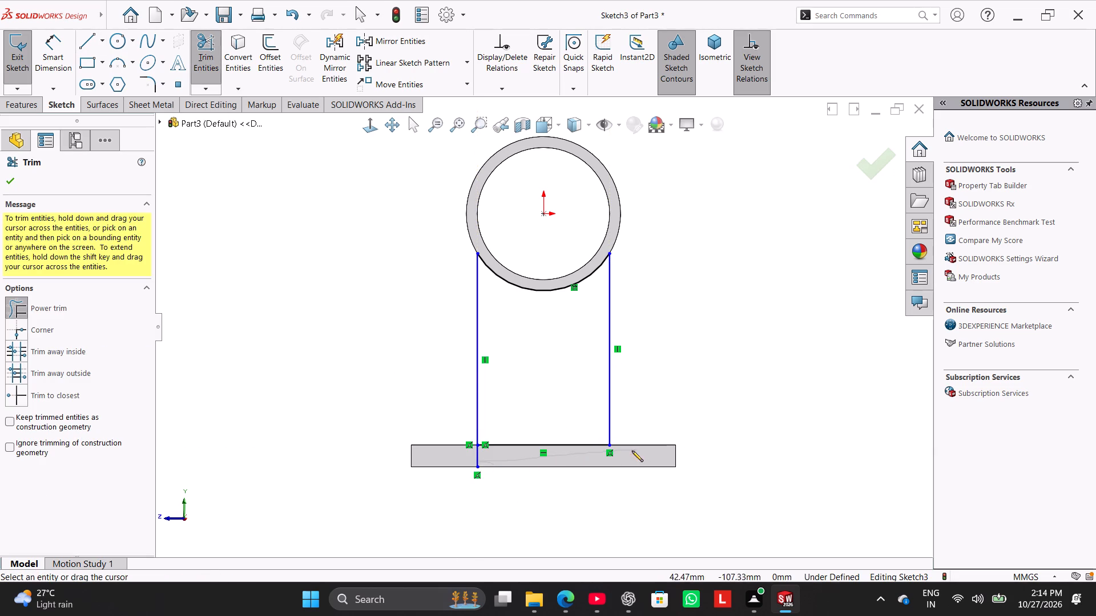
{"action": "left_click_drag", "start_coordinate": [632, 451], "coordinate": [435, 457]}
{"action": "right_click", "coordinate": [300, 348]}
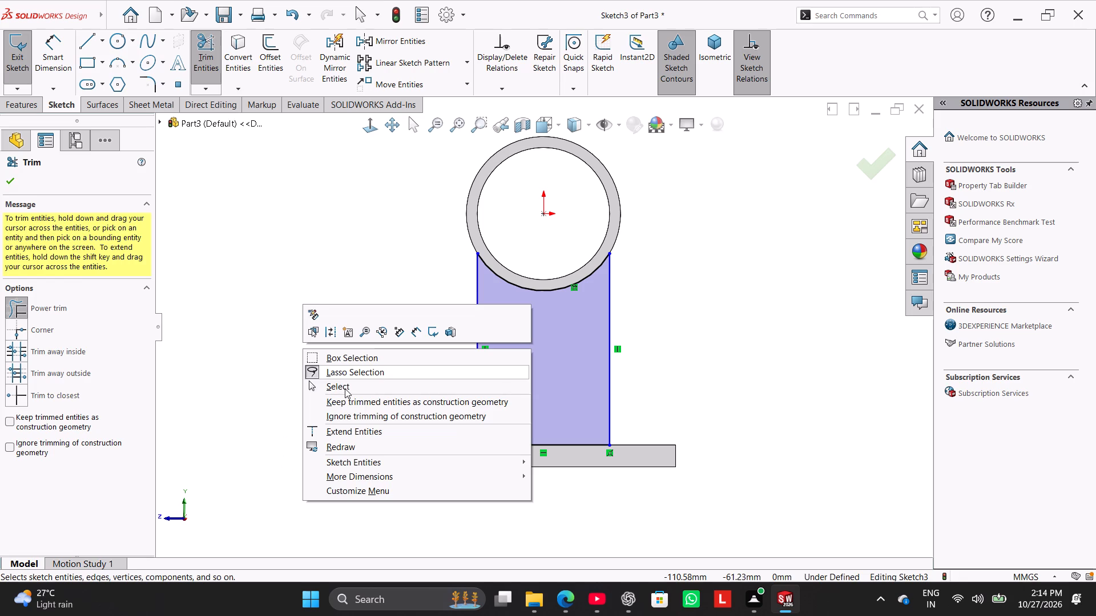
{"action": "left_click", "coordinate": [345, 388]}
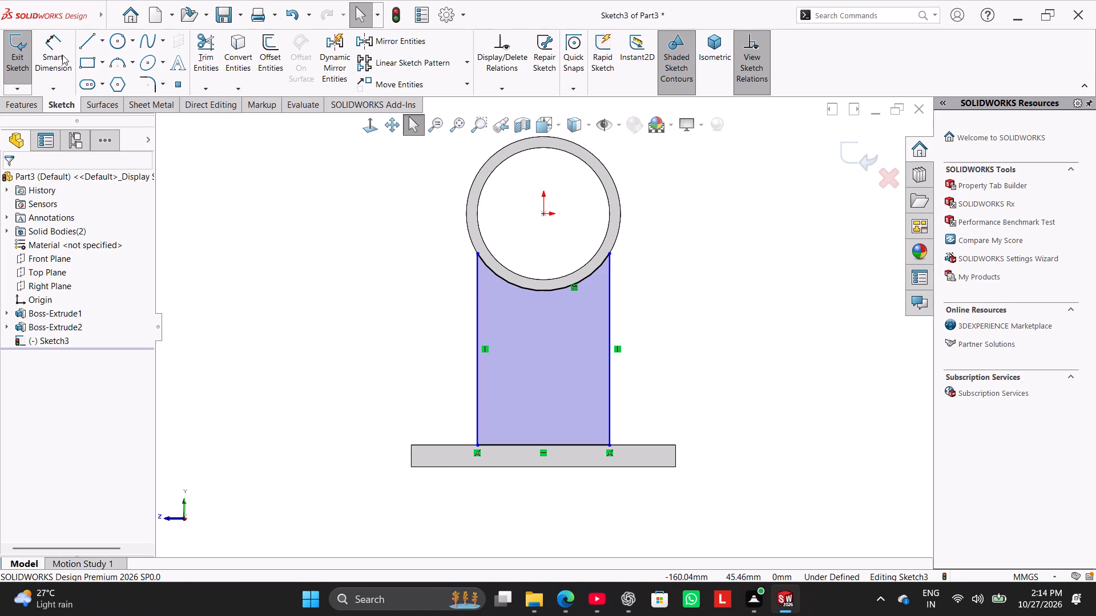
Dimension the new bottom line of the profile to 60 mm.
{"action": "left_click", "coordinate": [62, 55]}
{"action": "left_click", "coordinate": [530, 445]}
{"action": "left_click", "coordinate": [538, 501]}
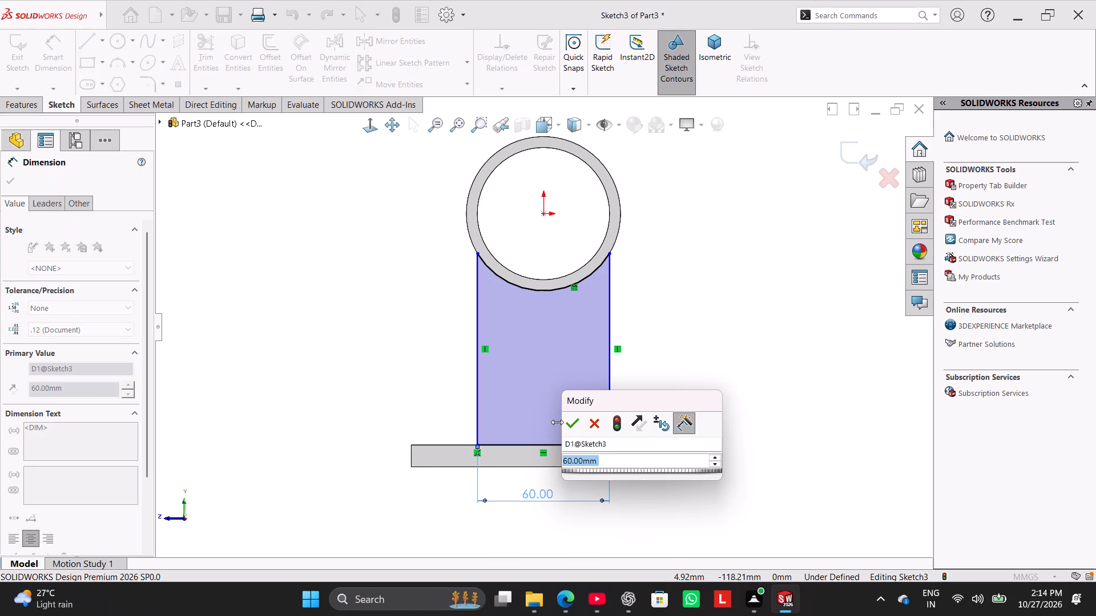
{"action": "left_click", "coordinate": [570, 425]}
{"action": "right_click", "coordinate": [740, 322]}
{"action": "left_click", "coordinate": [771, 363]}
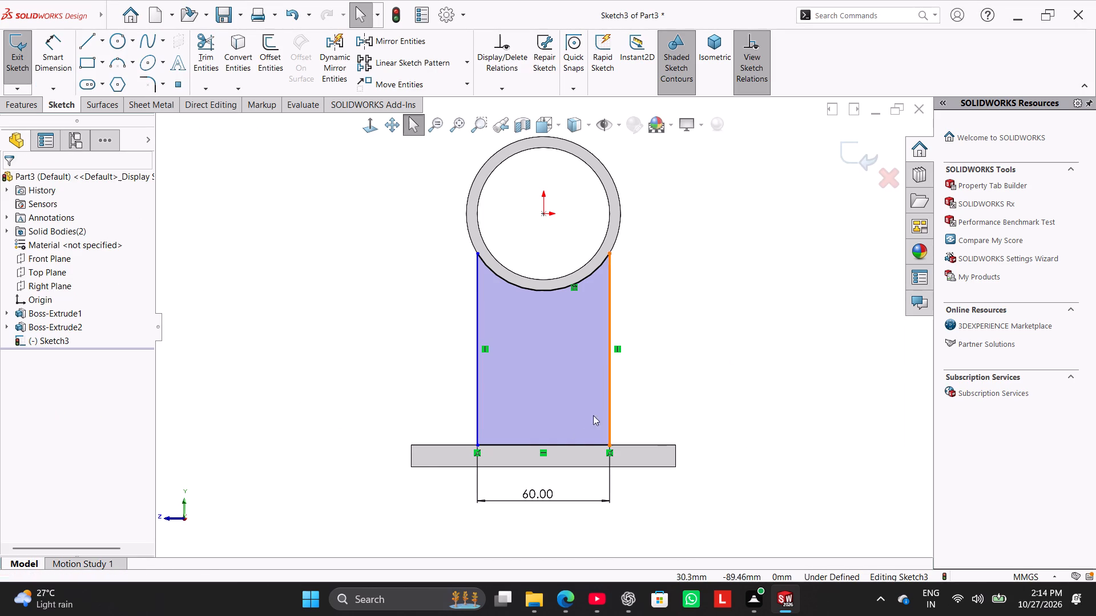
Add a vertical relation between the bottom line's midpoint and the origin.
{"action": "left_click", "coordinate": [543, 444], "text": "ctrl"}
{"action": "left_click", "coordinate": [544, 215], "text": "ctrl"}
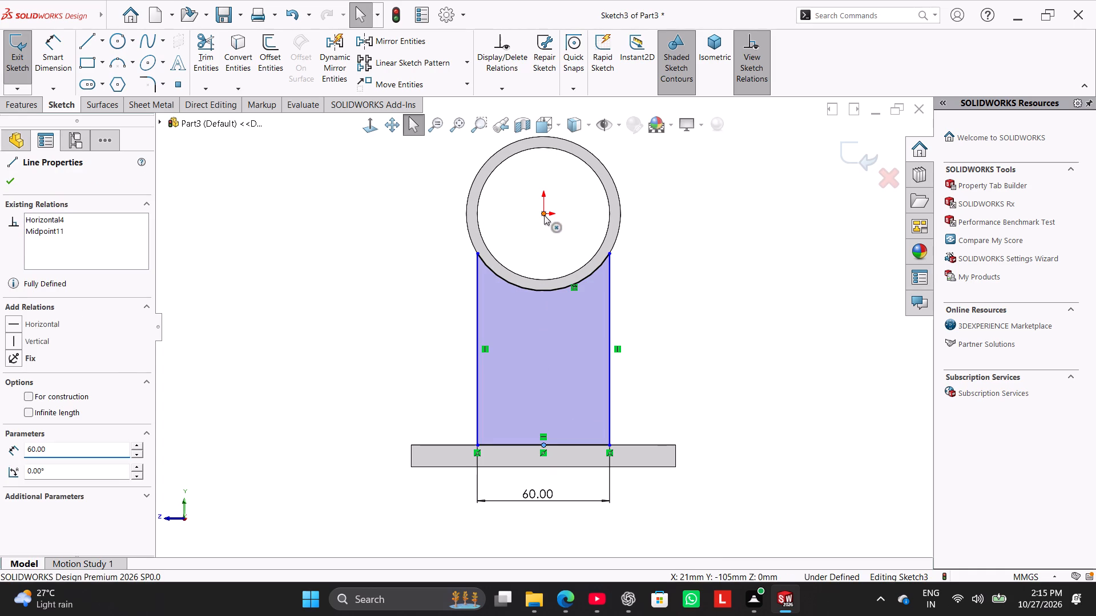
{"action": "left_click", "coordinate": [27, 400]}
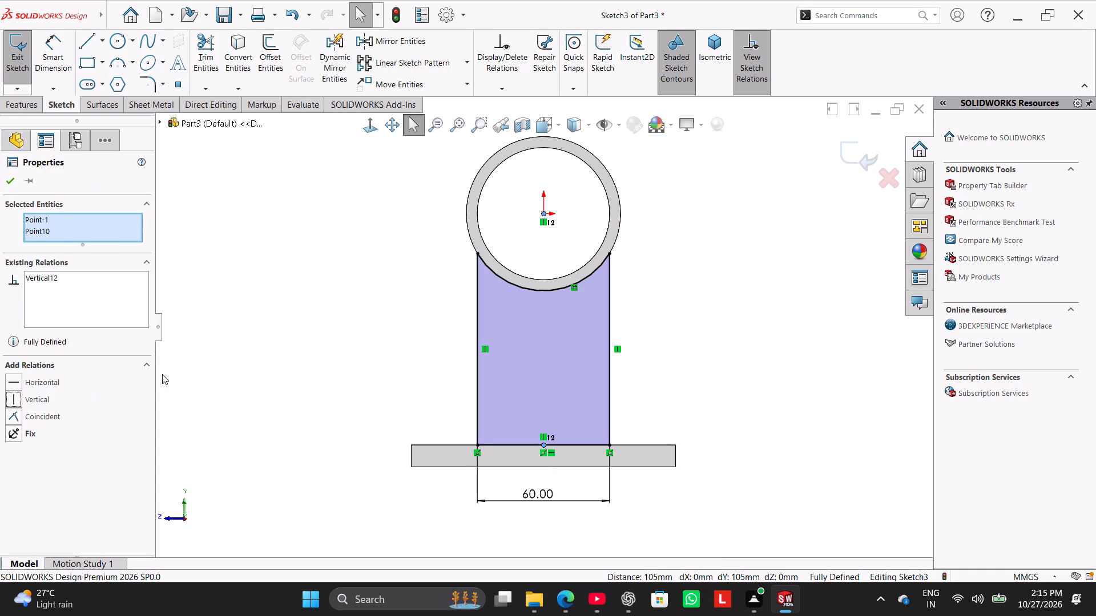
{"action": "left_click", "coordinate": [334, 313]}
Extrude the support profile as a blind boss, 6 mm deep in the reversed direction.
{"action": "left_click", "coordinate": [26, 107]}
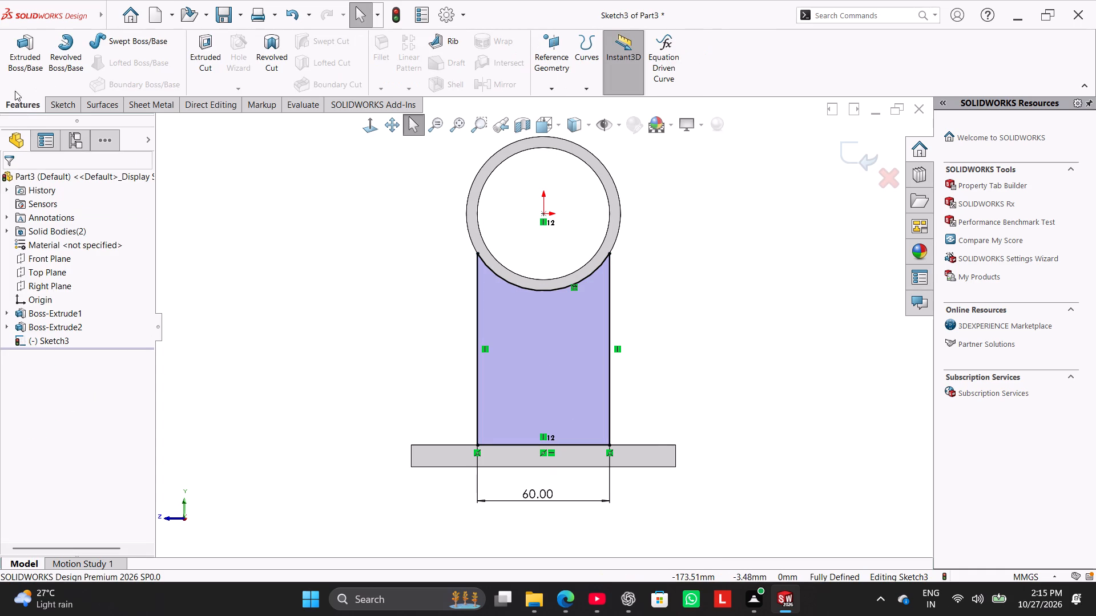
{"action": "left_click", "coordinate": [21, 60]}
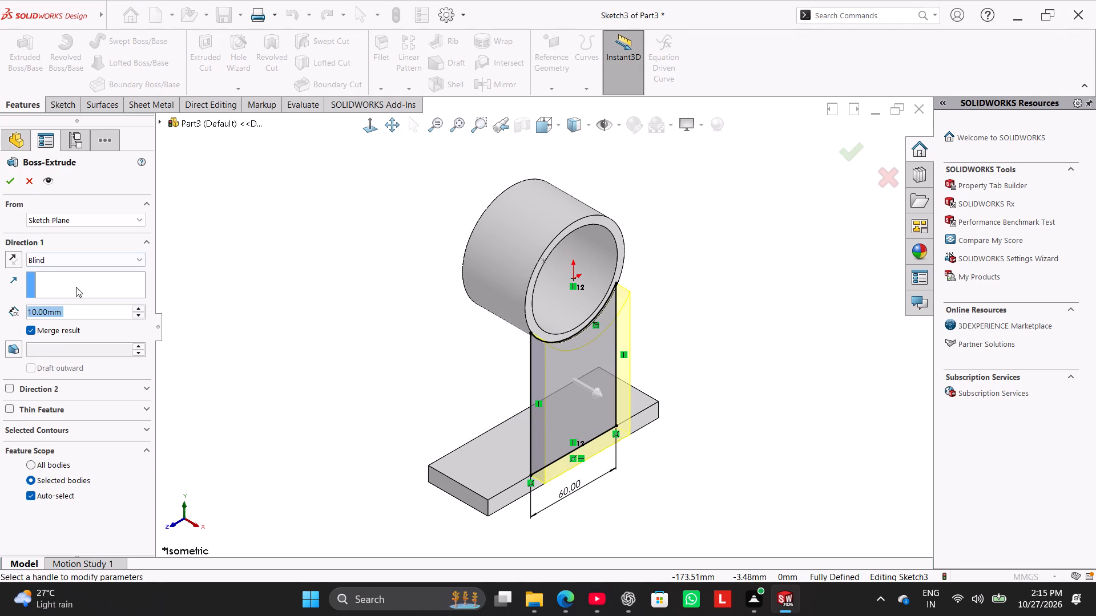
{"action": "key", "text": "6"}
{"action": "key", "text": "Return"}
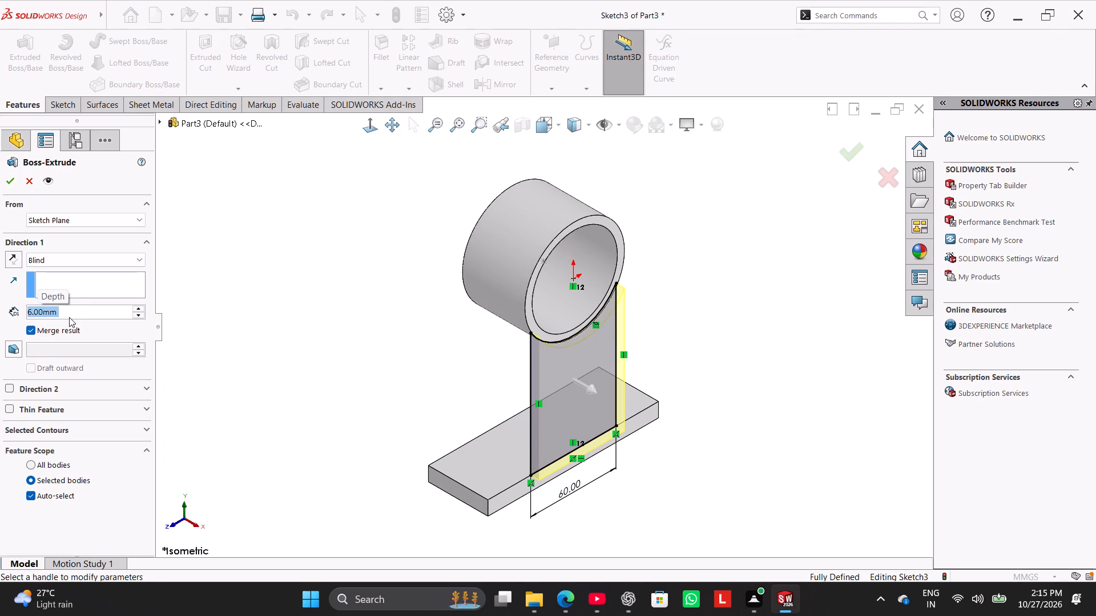
{"action": "left_click", "coordinate": [15, 262]}
{"action": "left_click", "coordinate": [10, 187]}
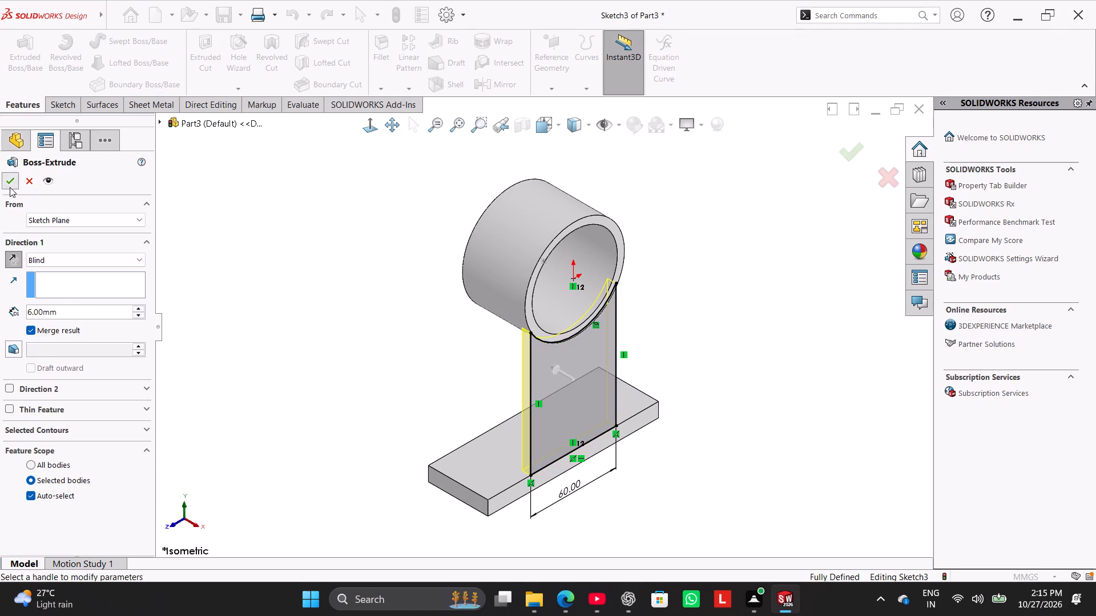
{"action": "left_click", "coordinate": [275, 289]}
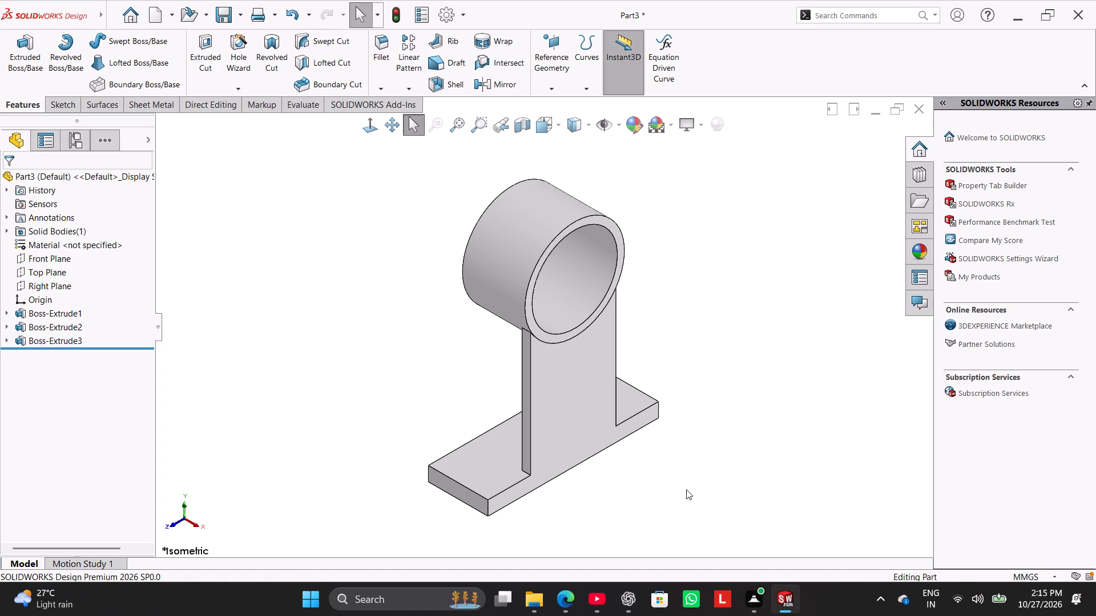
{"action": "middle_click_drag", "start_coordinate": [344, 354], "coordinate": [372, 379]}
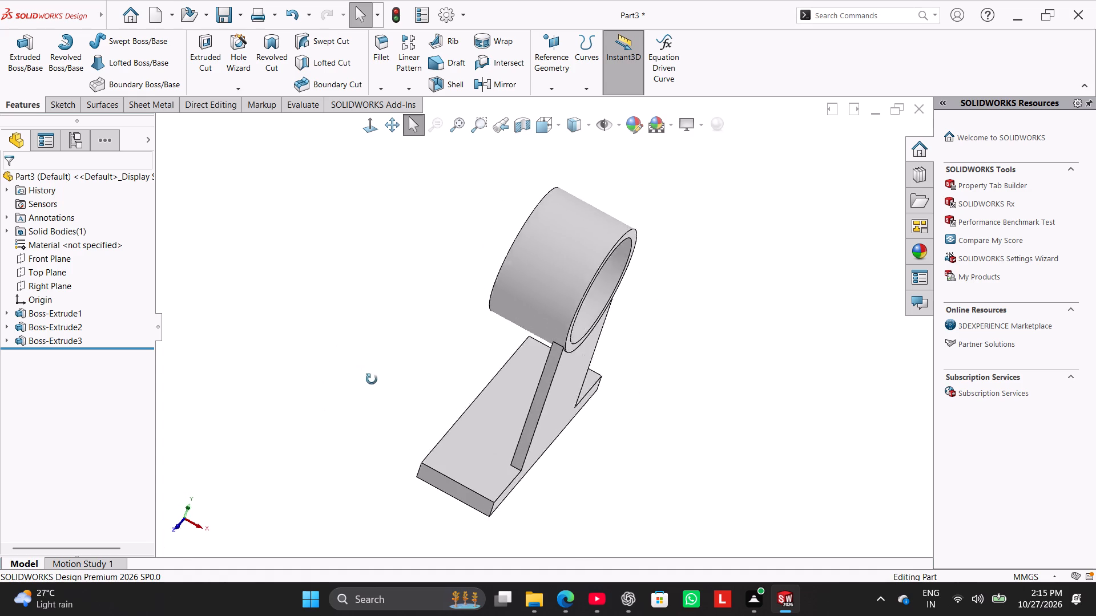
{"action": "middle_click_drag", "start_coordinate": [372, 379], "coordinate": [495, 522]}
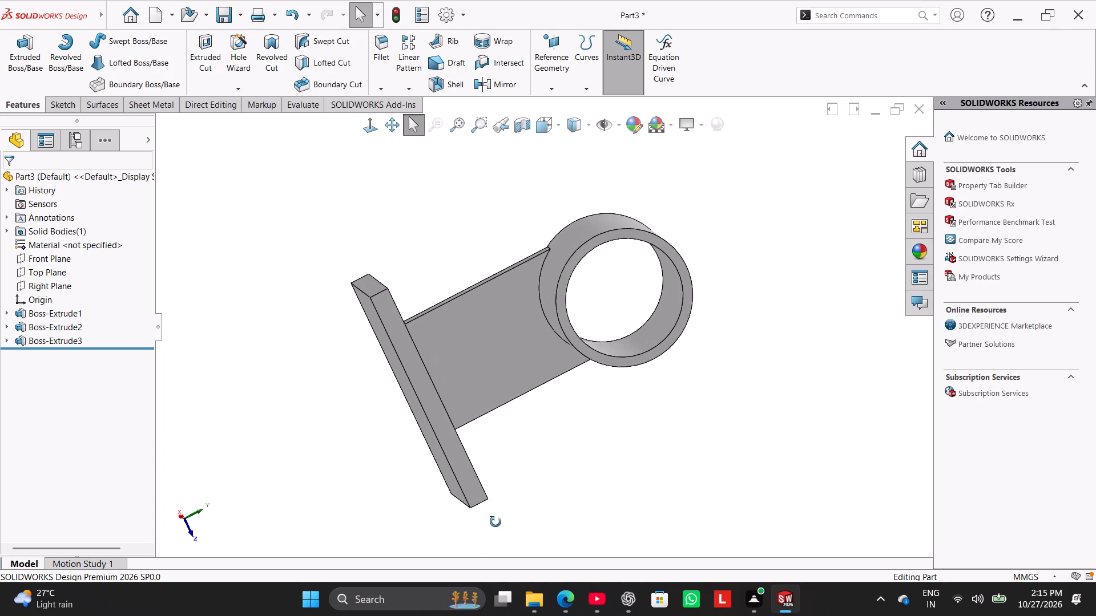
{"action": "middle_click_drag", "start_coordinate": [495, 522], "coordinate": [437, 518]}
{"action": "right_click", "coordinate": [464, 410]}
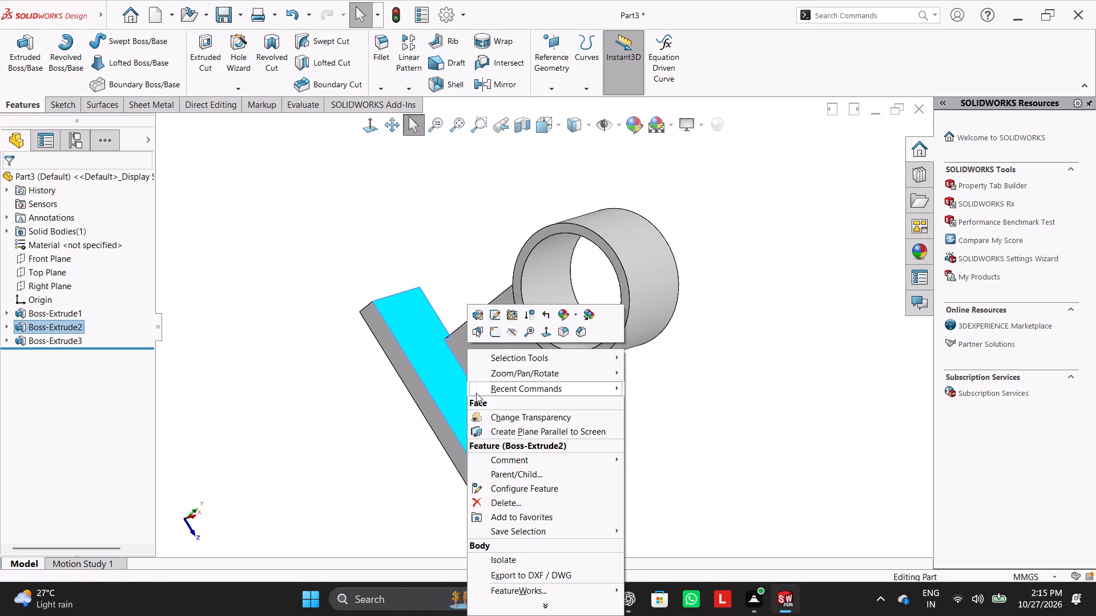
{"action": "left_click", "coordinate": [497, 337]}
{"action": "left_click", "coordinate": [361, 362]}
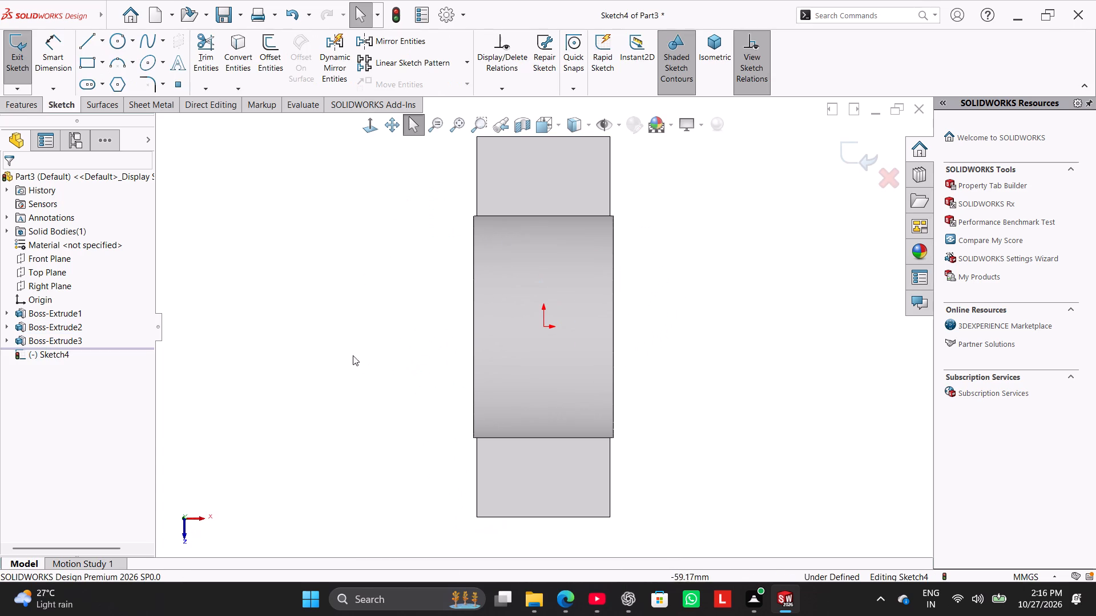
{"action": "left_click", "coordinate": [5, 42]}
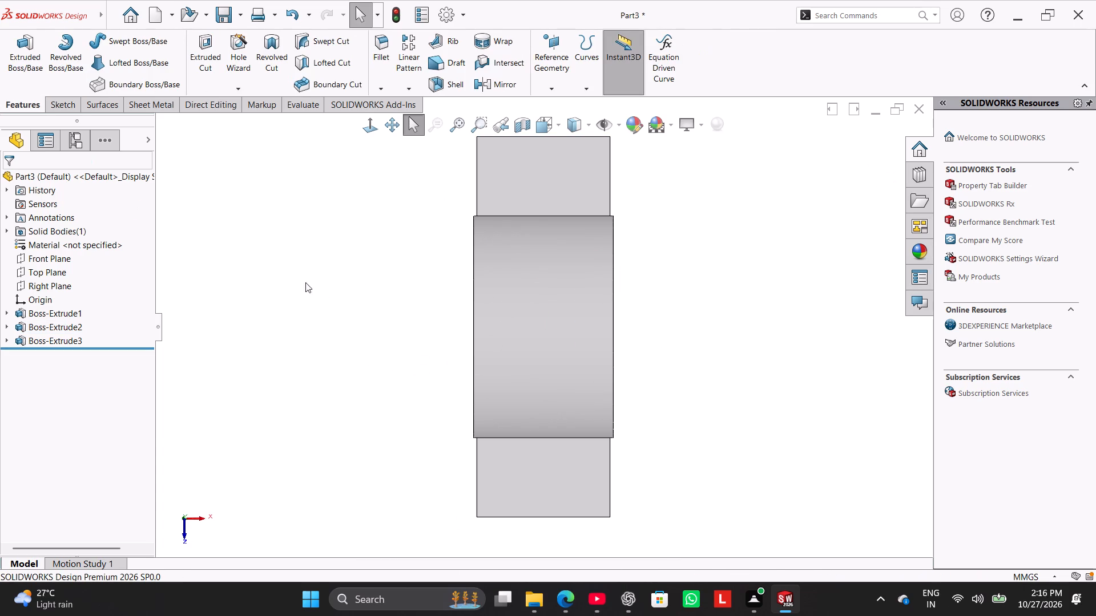
On the base plate's long narrow face opposite the support, sketch a corner rectangle about 31 mm wide, rising from the plate's top edge.
{"action": "middle_click_drag", "start_coordinate": [370, 306], "coordinate": [450, 365]}
{"action": "right_click", "coordinate": [317, 261]}
{"action": "left_click", "coordinate": [351, 242]}
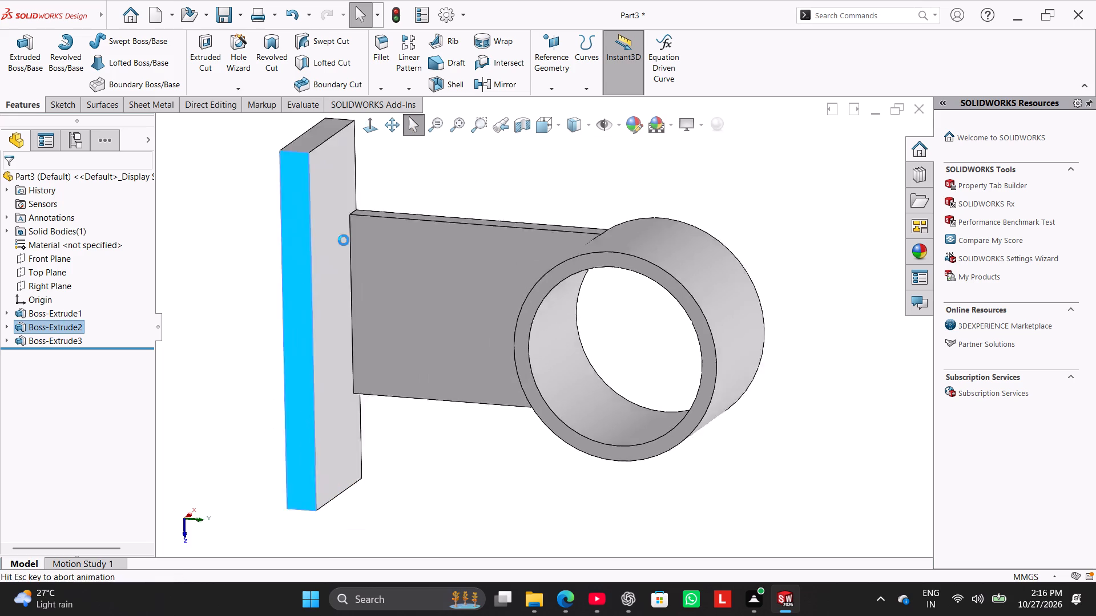
{"action": "left_click", "coordinate": [289, 255]}
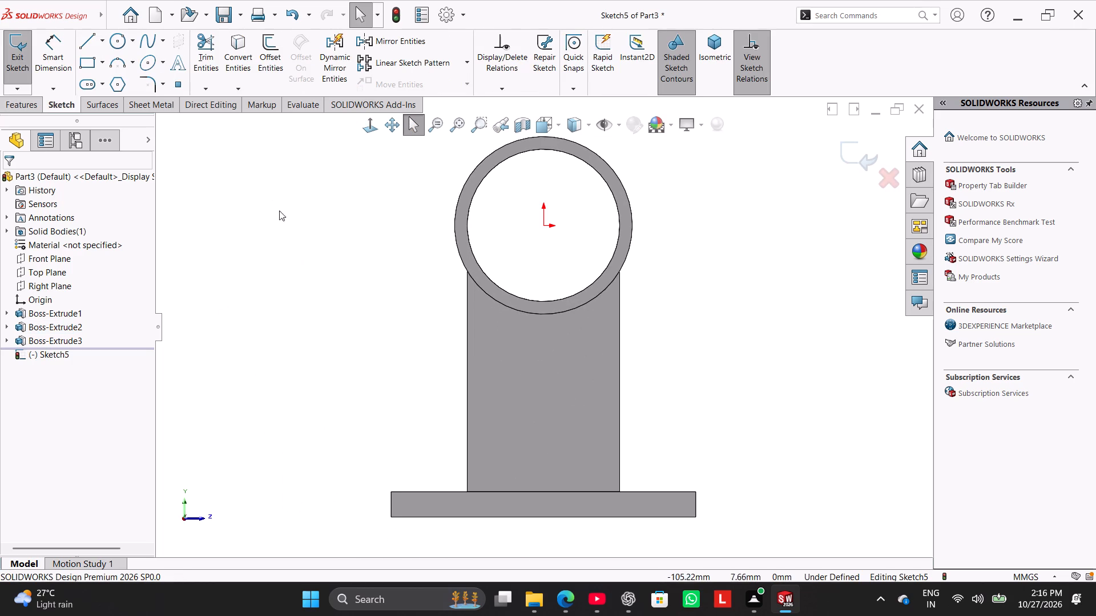
{"action": "middle_click_drag", "start_coordinate": [422, 316], "coordinate": [420, 311]}
{"action": "left_click", "coordinate": [375, 117]}
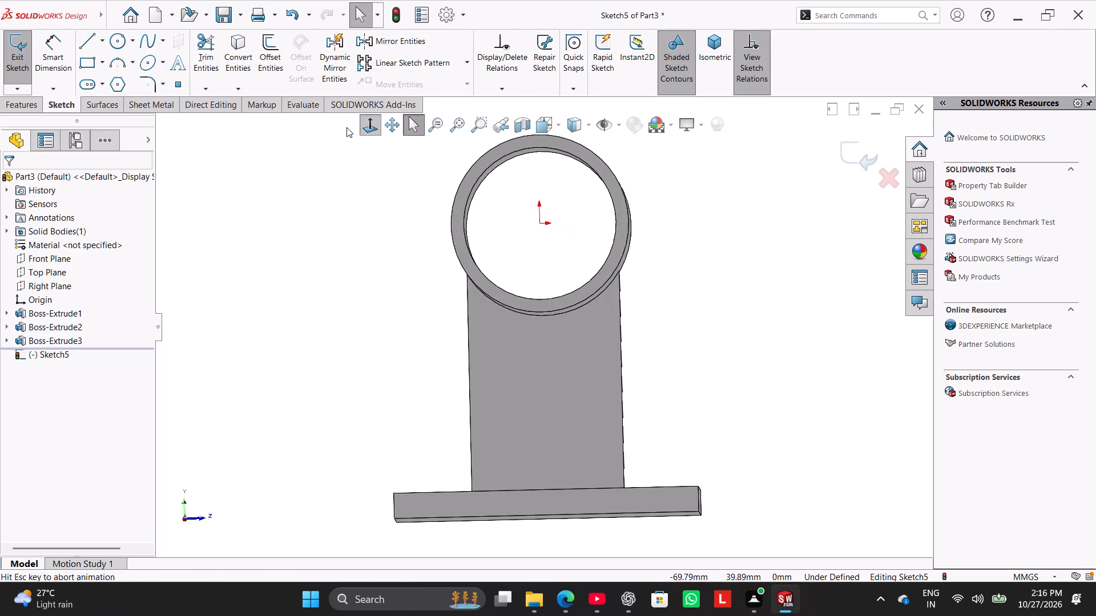
{"action": "left_click", "coordinate": [91, 58]}
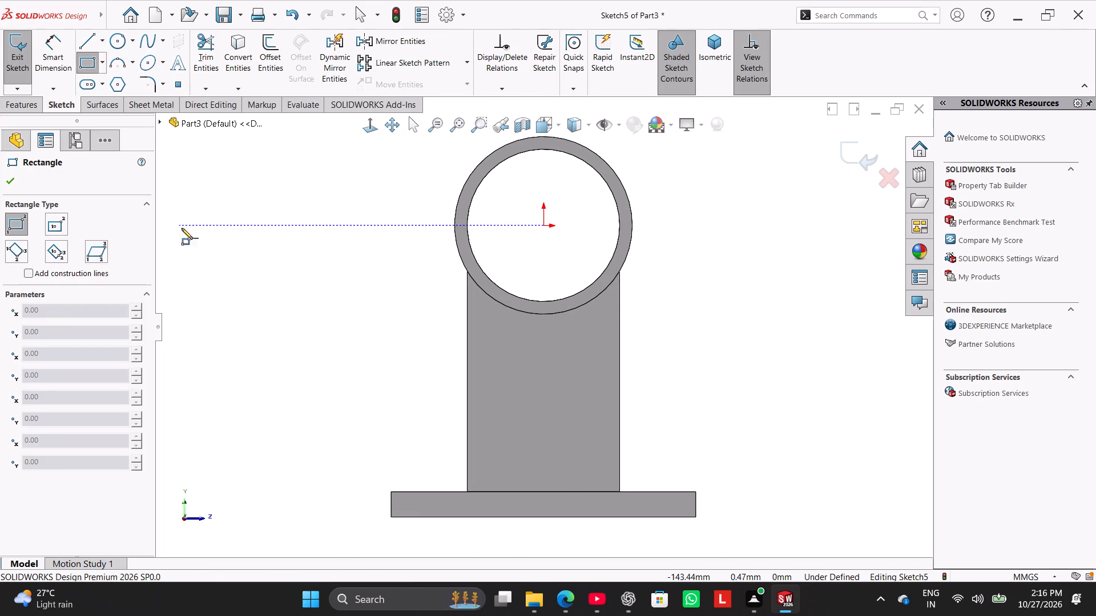
{"action": "left_click", "coordinate": [503, 490]}
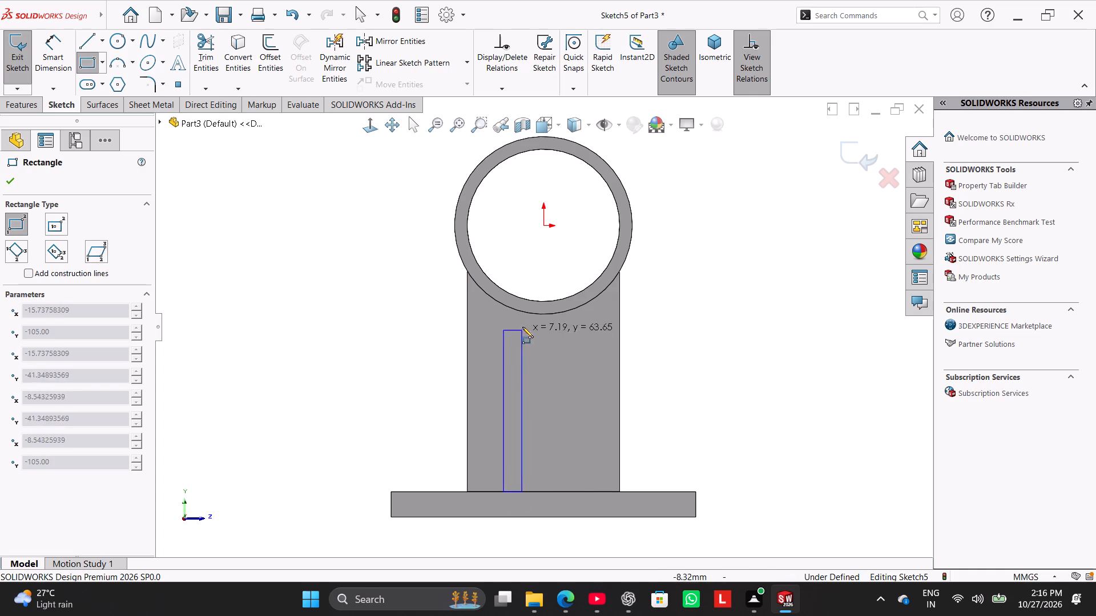
{"action": "left_click", "coordinate": [584, 325]}
{"action": "right_click", "coordinate": [708, 302]}
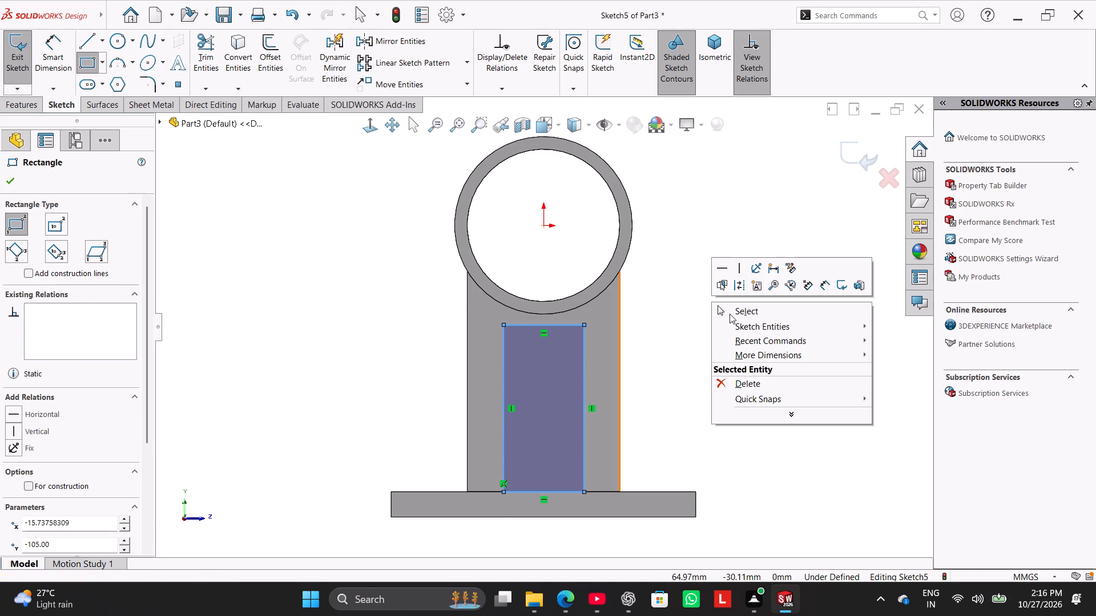
{"action": "left_click", "coordinate": [727, 311]}
Add a vertical relation between the midpoint of the rectangle's bottom line and the origin.
{"action": "left_click", "coordinate": [543, 226], "text": "ctrl"}
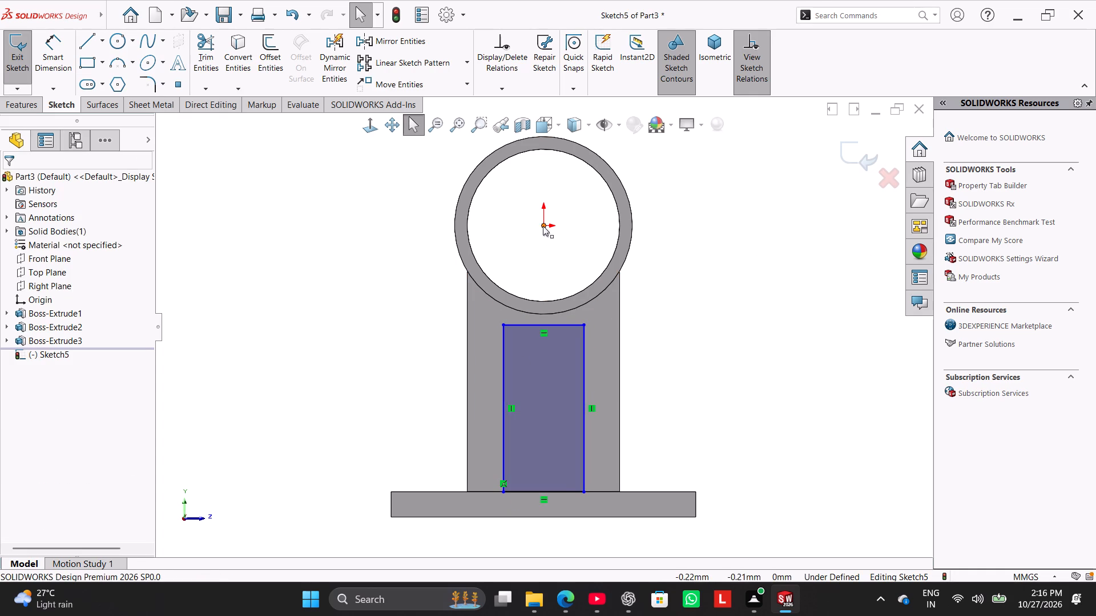
{"action": "left_click", "coordinate": [542, 491], "text": "ctrl"}
{"action": "left_click", "coordinate": [26, 403]}
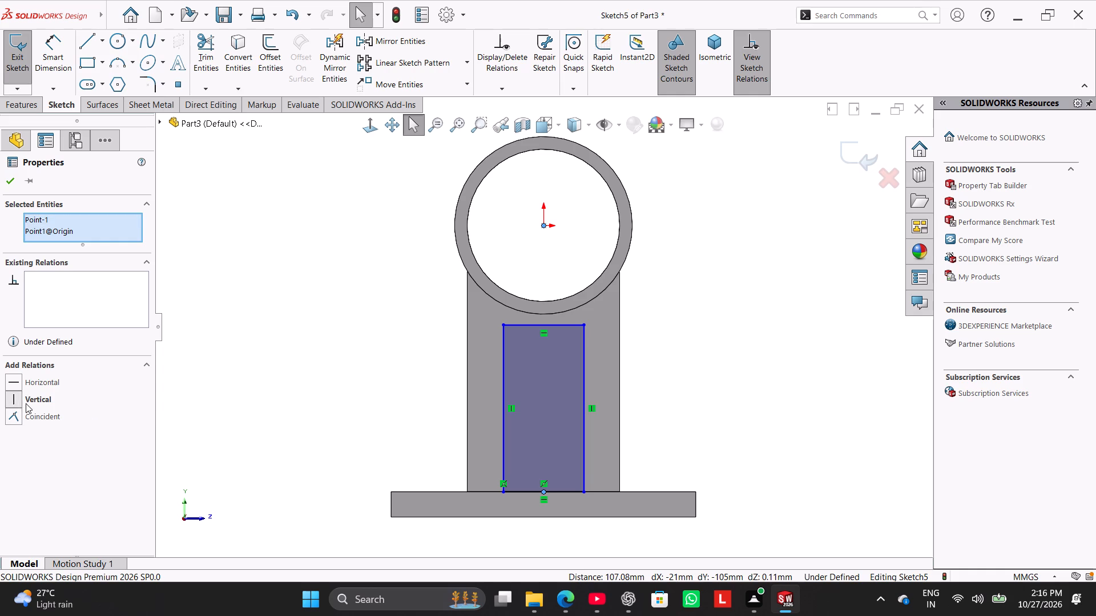
{"action": "left_click", "coordinate": [159, 398]}
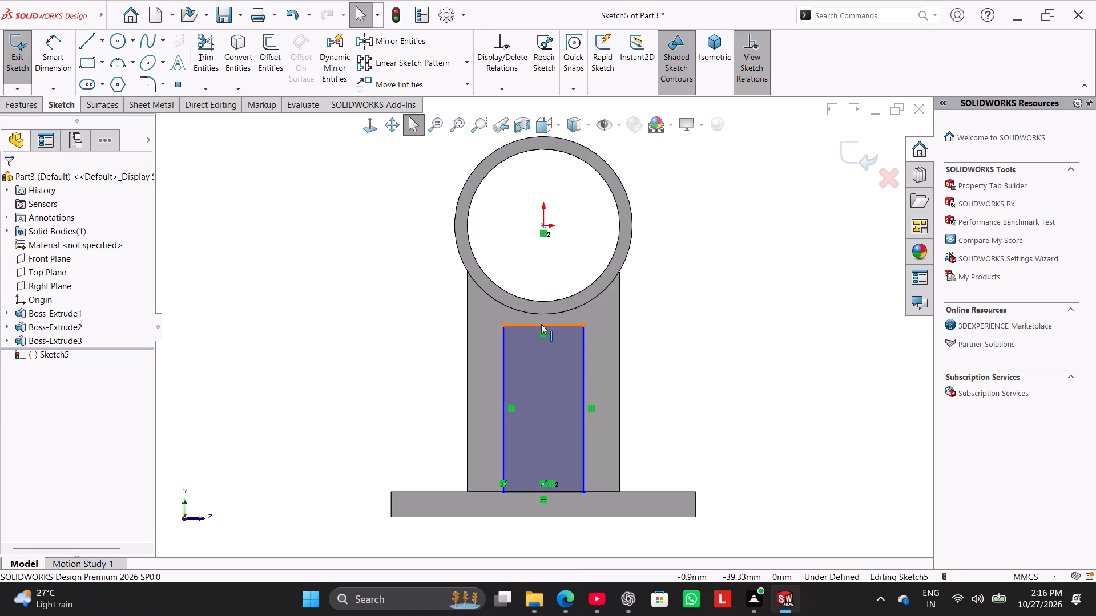
Move the rectangle's top line up into the ring's bore and make it coincident with the origin.
{"action": "left_click_drag", "start_coordinate": [541, 324], "coordinate": [562, 246]}
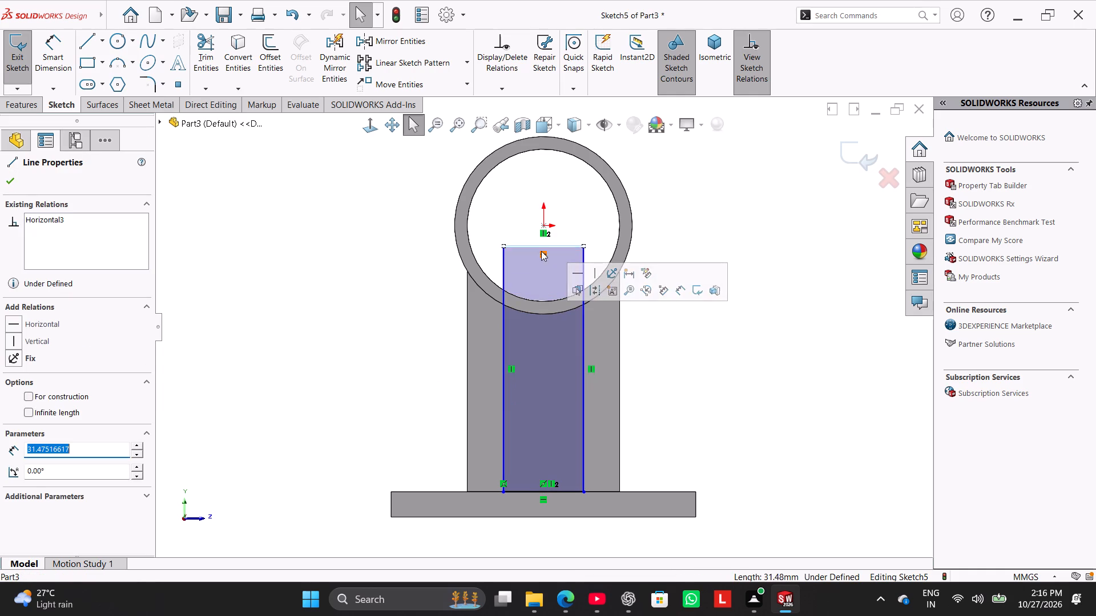
{"action": "left_click", "coordinate": [359, 273], "text": "ctrl"}
{"action": "left_click", "coordinate": [565, 246], "text": "ctrl"}
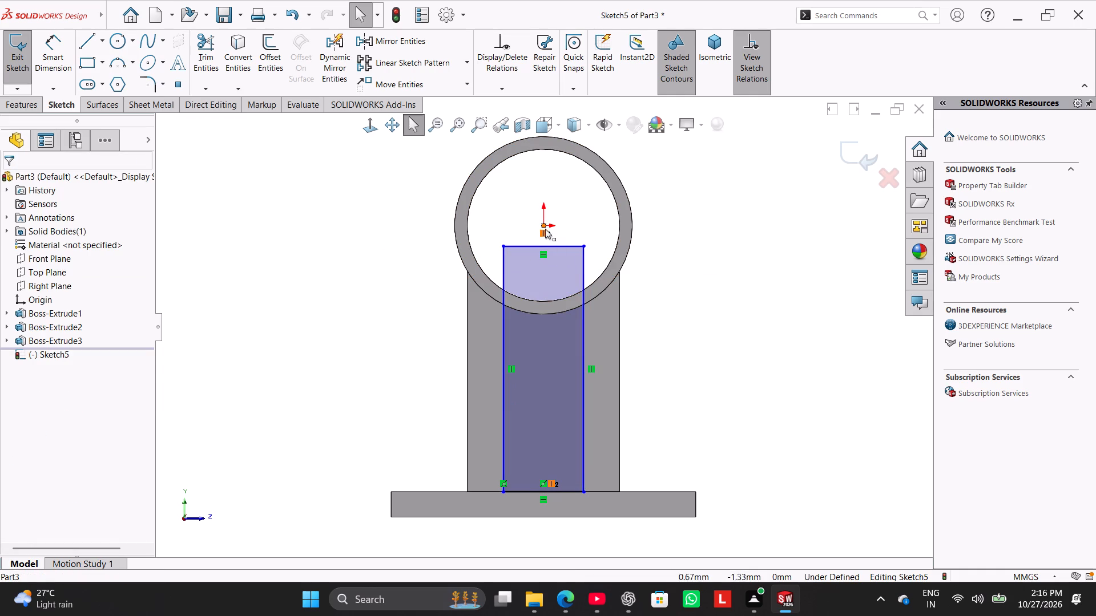
{"action": "left_click", "coordinate": [544, 228], "text": "ctrl"}
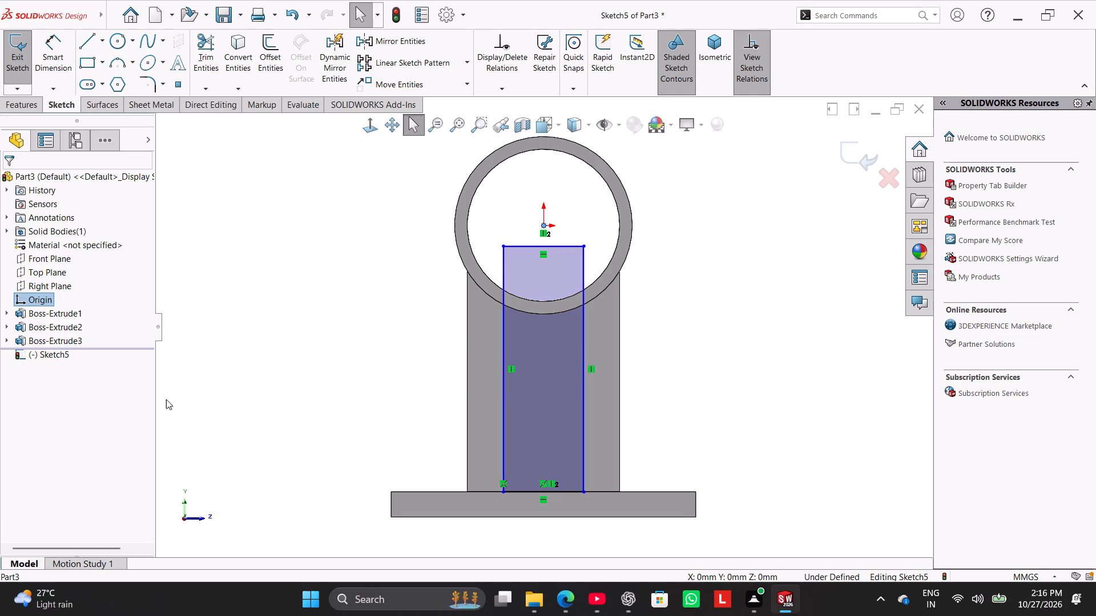
{"action": "left_click", "coordinate": [302, 331]}
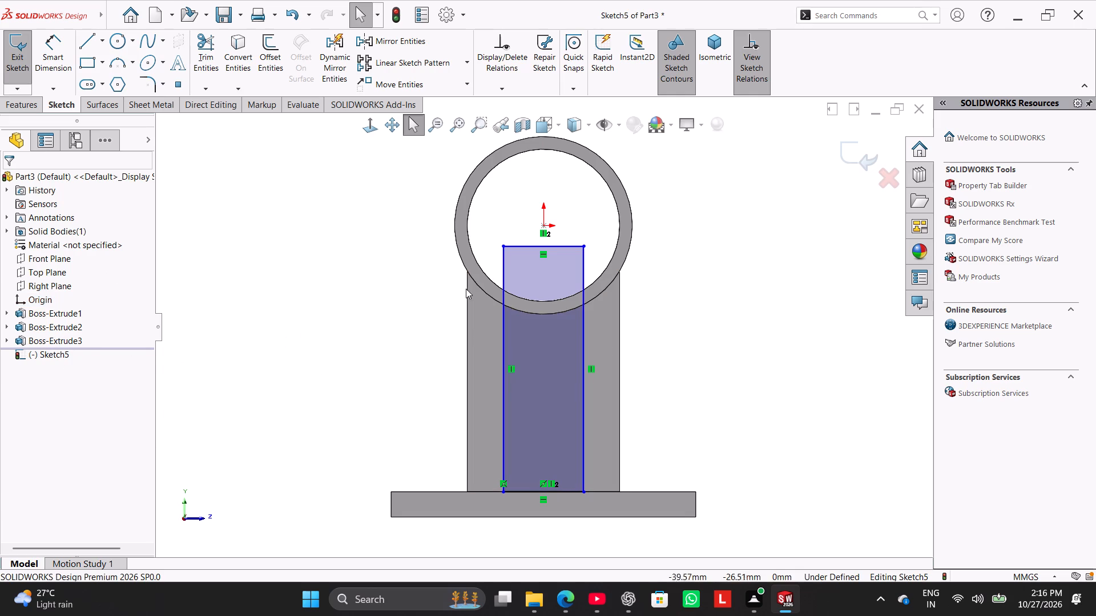
{"action": "left_click", "coordinate": [564, 247], "text": "ctrl"}
{"action": "left_click", "coordinate": [545, 226], "text": "ctrl"}
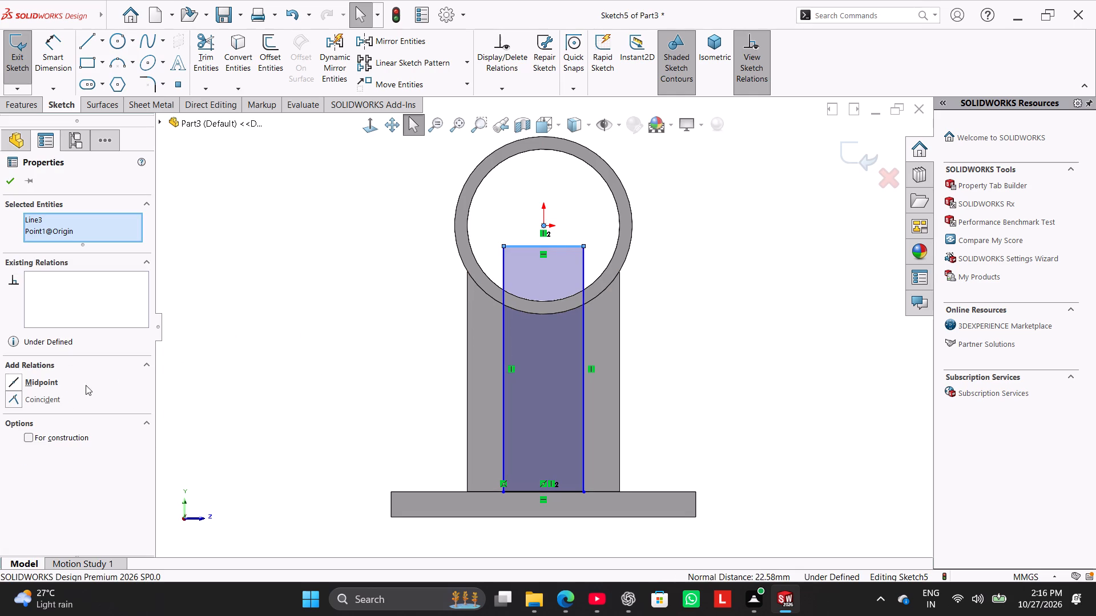
{"action": "left_click", "coordinate": [43, 398]}
{"action": "left_click", "coordinate": [204, 342]}
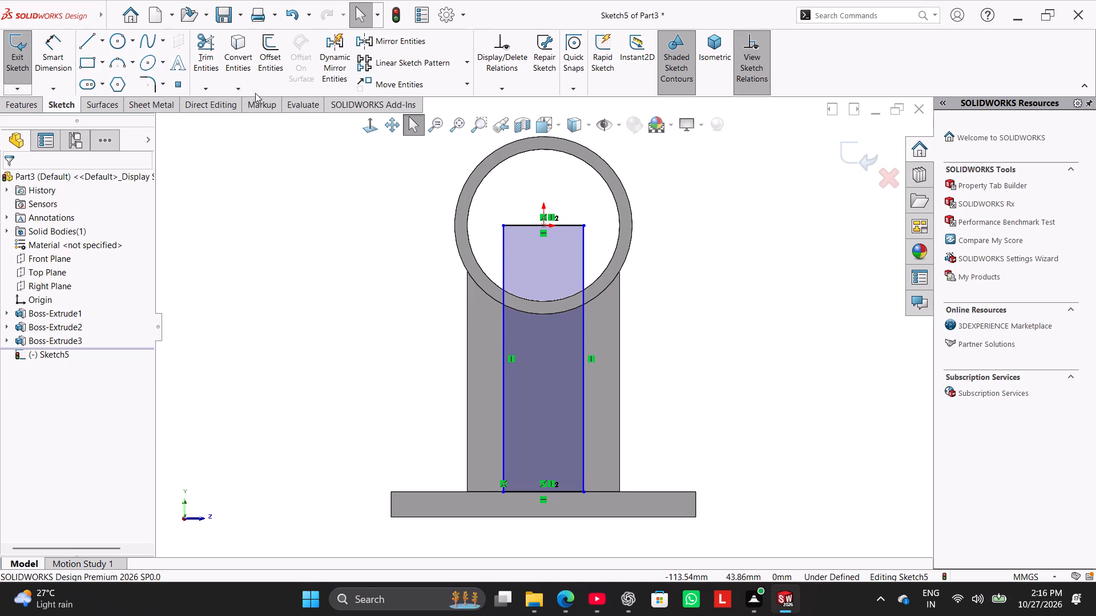
Convert the ring's outer circular edge into a sketch entity.
{"action": "left_click", "coordinate": [235, 51]}
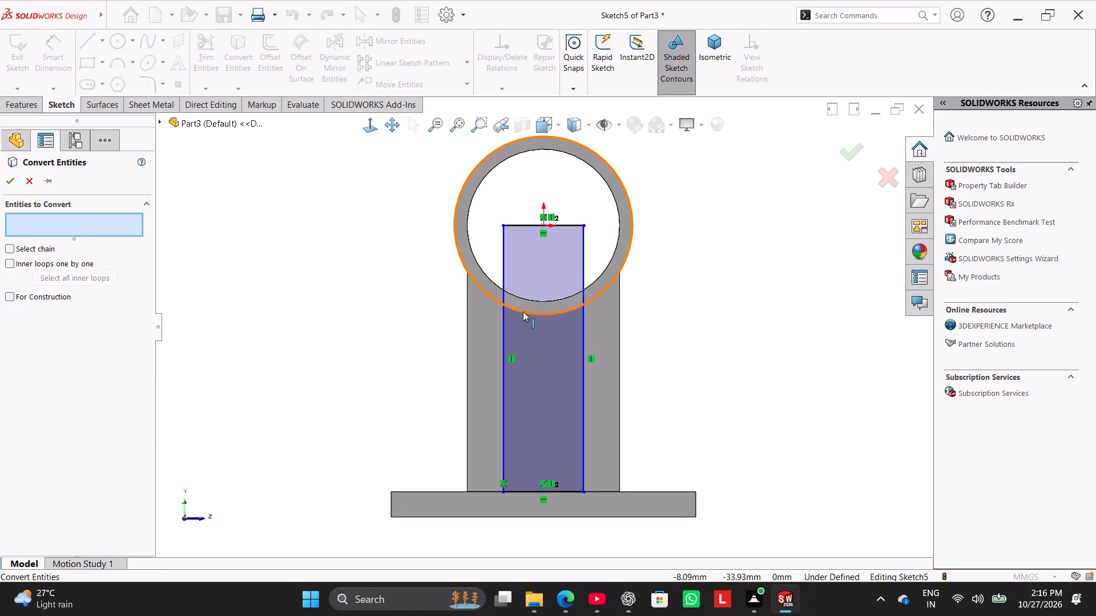
{"action": "left_click", "coordinate": [523, 311]}
{"action": "left_click", "coordinate": [7, 176]}
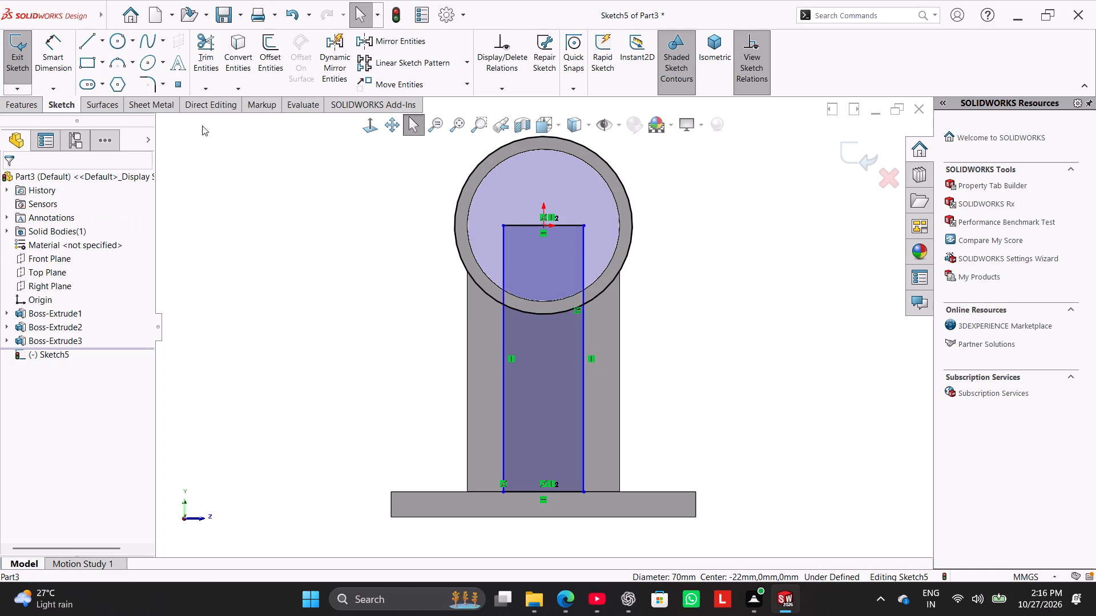
Power trim the circle outside the side lines and the rectangle's lines inside the ring, leaving a closed profile below the ring.
{"action": "left_click", "coordinate": [213, 59]}
{"action": "left_click_drag", "start_coordinate": [345, 193], "coordinate": [656, 210]}
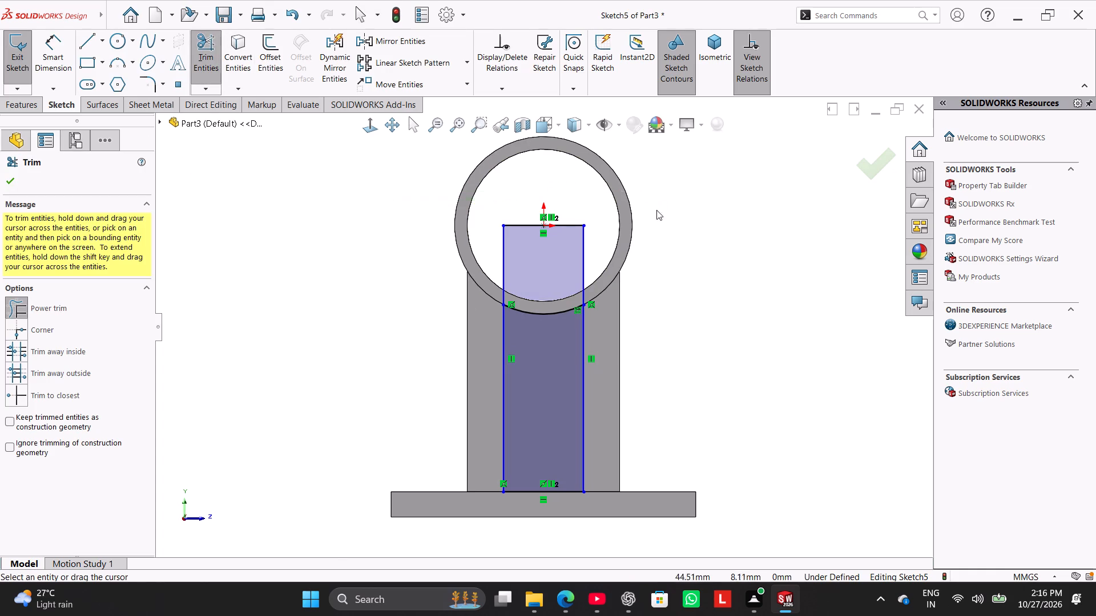
{"action": "left_click_drag", "start_coordinate": [656, 210], "coordinate": [656, 205]}
{"action": "left_click_drag", "start_coordinate": [599, 239], "coordinate": [507, 219]}
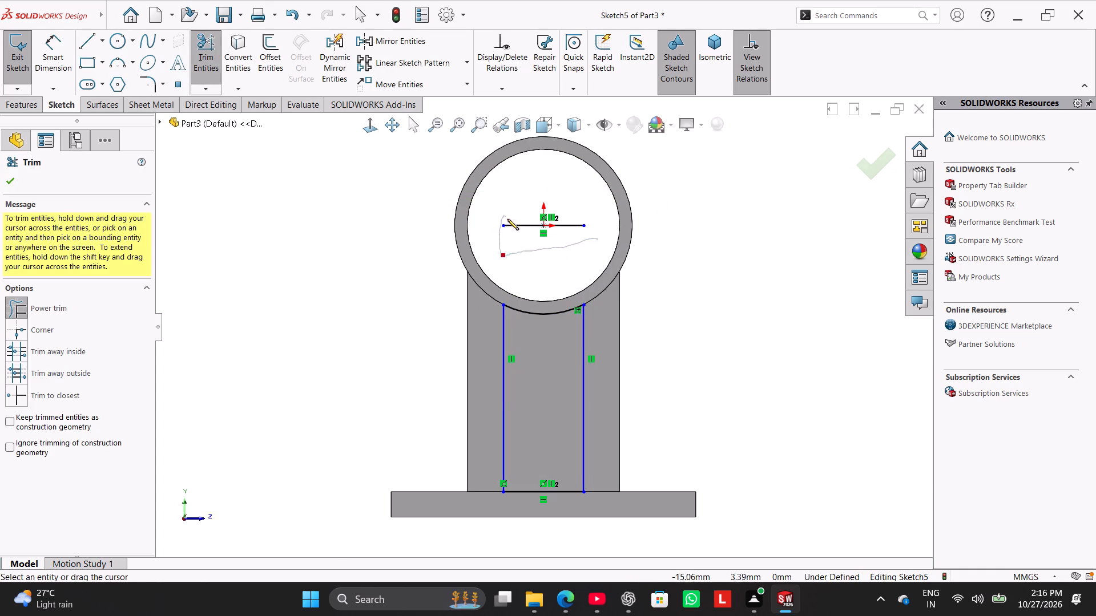
{"action": "left_click_drag", "start_coordinate": [507, 219], "coordinate": [542, 249]}
{"action": "right_click", "coordinate": [264, 301]}
{"action": "left_click", "coordinate": [300, 337]}
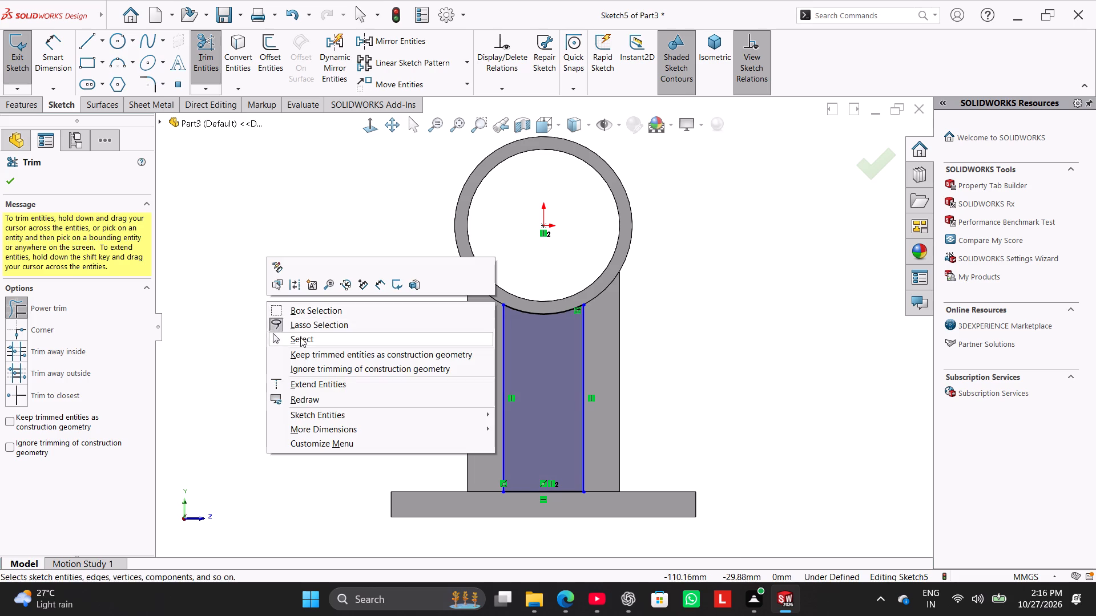
Dimension the gap between the profile's side line and the support's outer edge to 6 mm.
{"action": "left_click", "coordinate": [62, 66]}
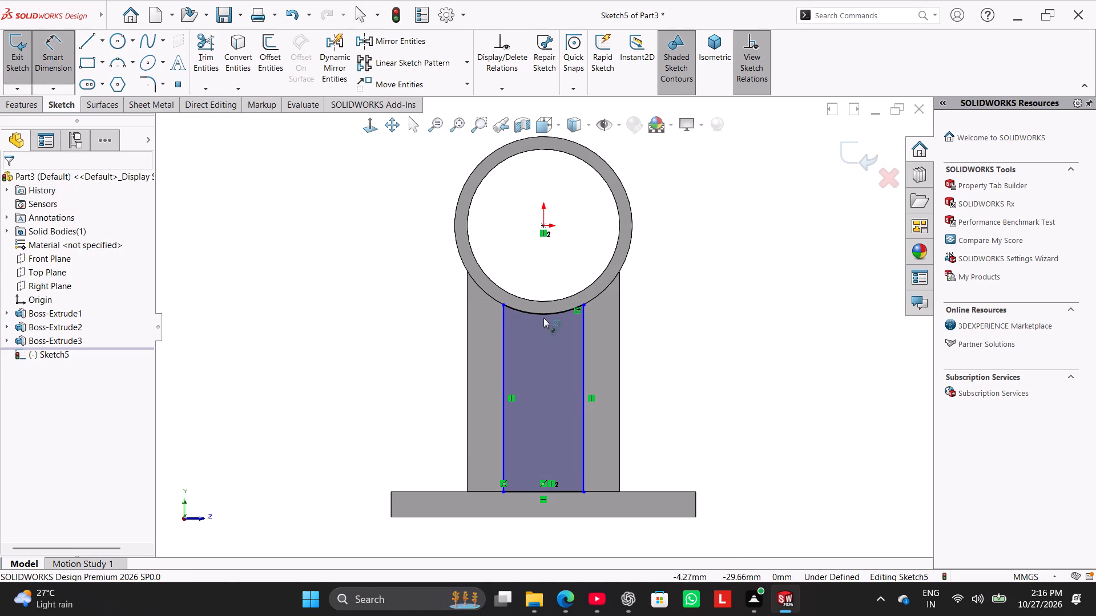
{"action": "left_click", "coordinate": [619, 387]}
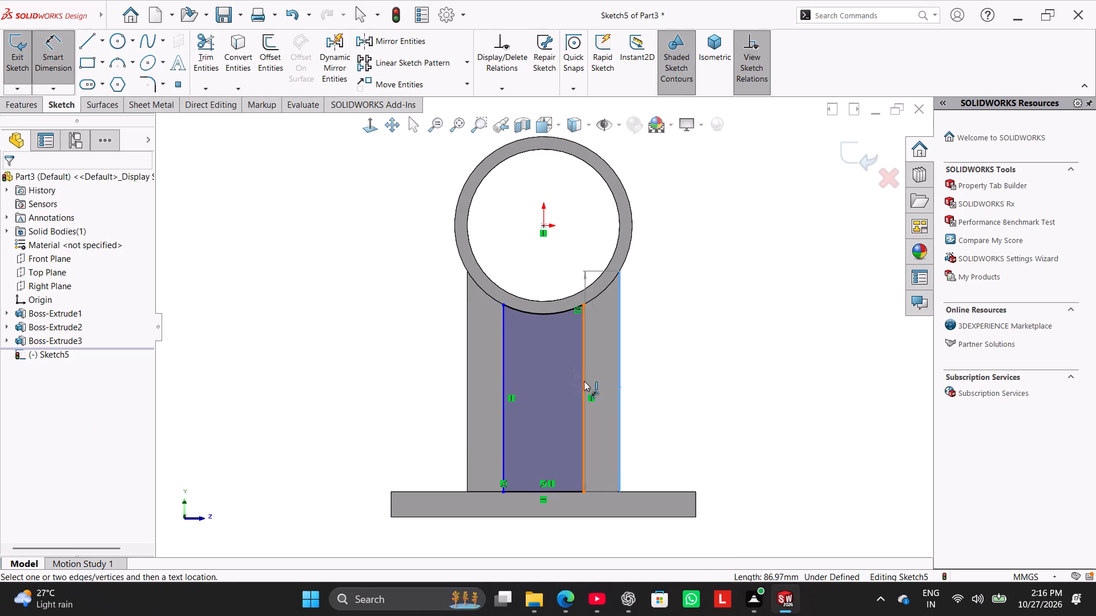
{"action": "left_click", "coordinate": [583, 381]}
{"action": "left_click", "coordinate": [652, 388]}
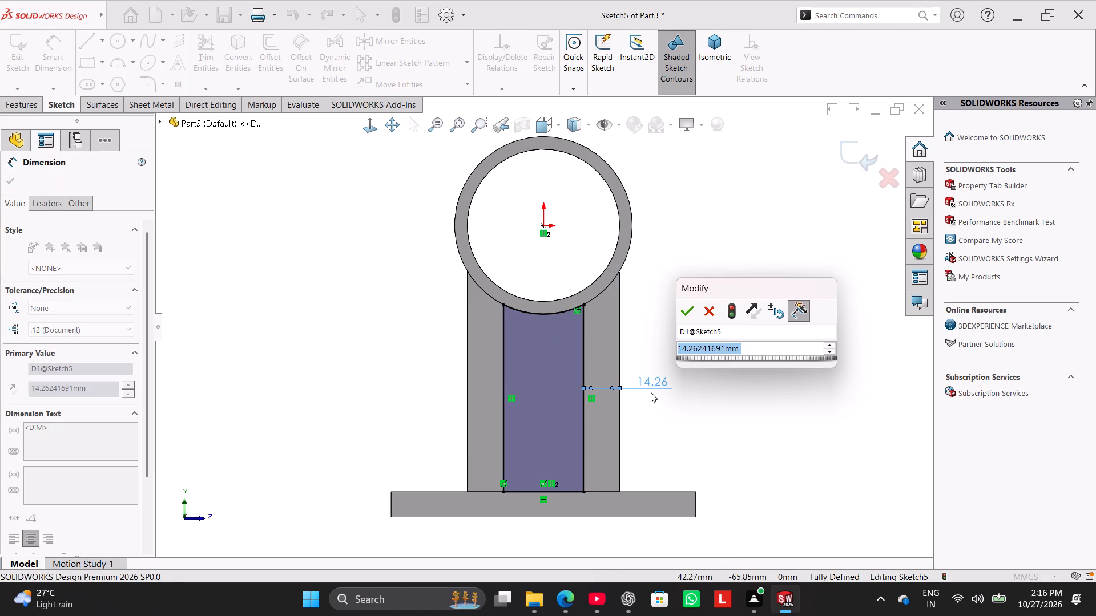
{"action": "key", "text": "6"}
{"action": "key", "text": "Return"}
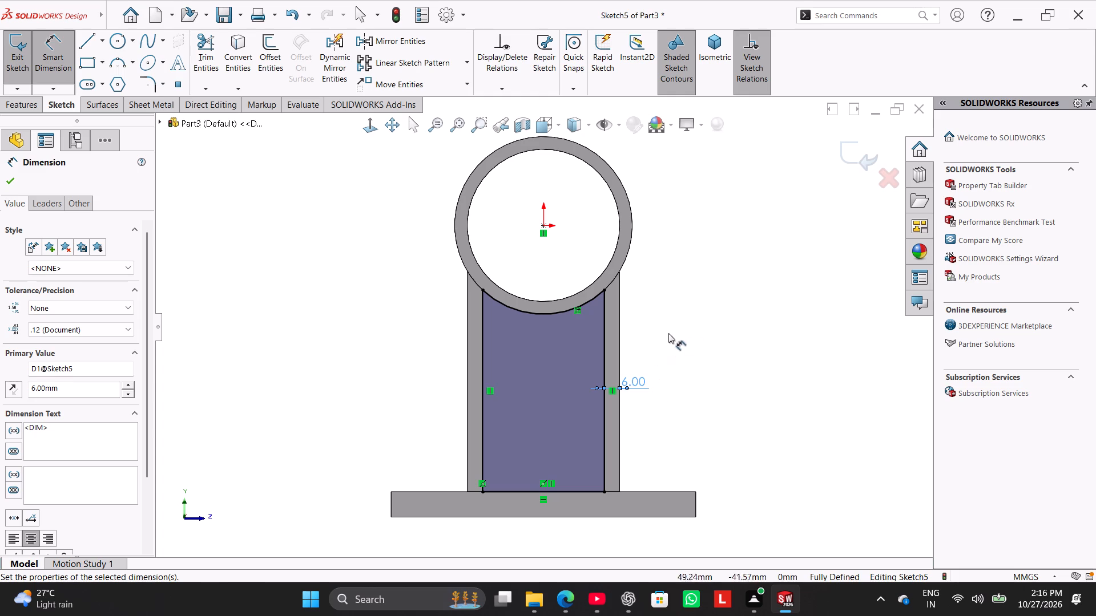
{"action": "right_click", "coordinate": [683, 334]}
{"action": "left_click", "coordinate": [741, 371]}
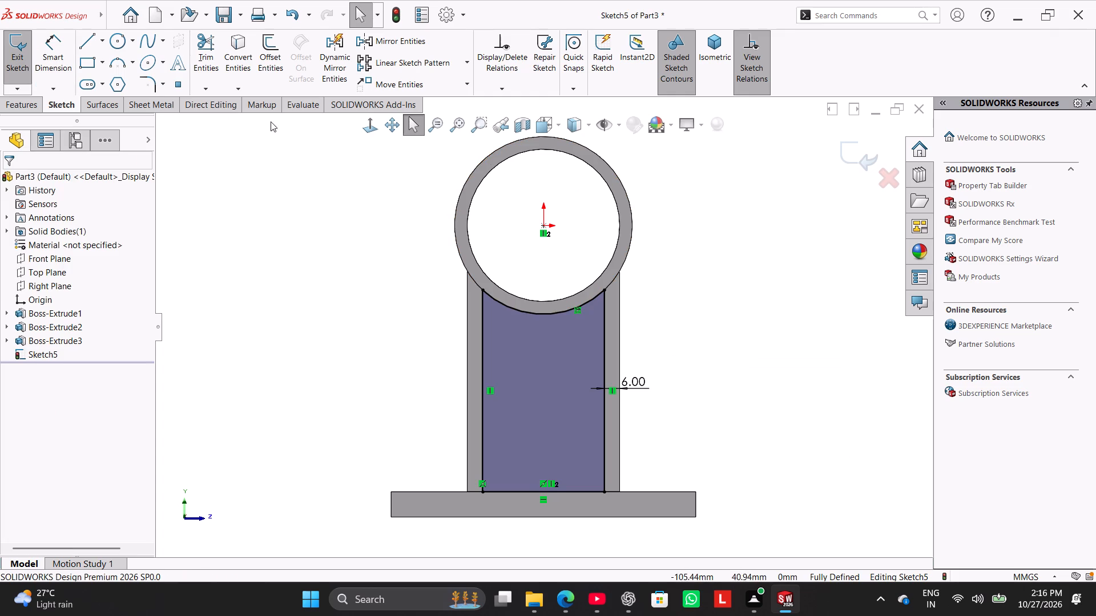
Extrude the profile as a boss with the direction reversed toward the support and the end condition Up To Next.
{"action": "left_click", "coordinate": [21, 104]}
{"action": "right_click_drag", "start_coordinate": [220, 327], "coordinate": [361, 232]}
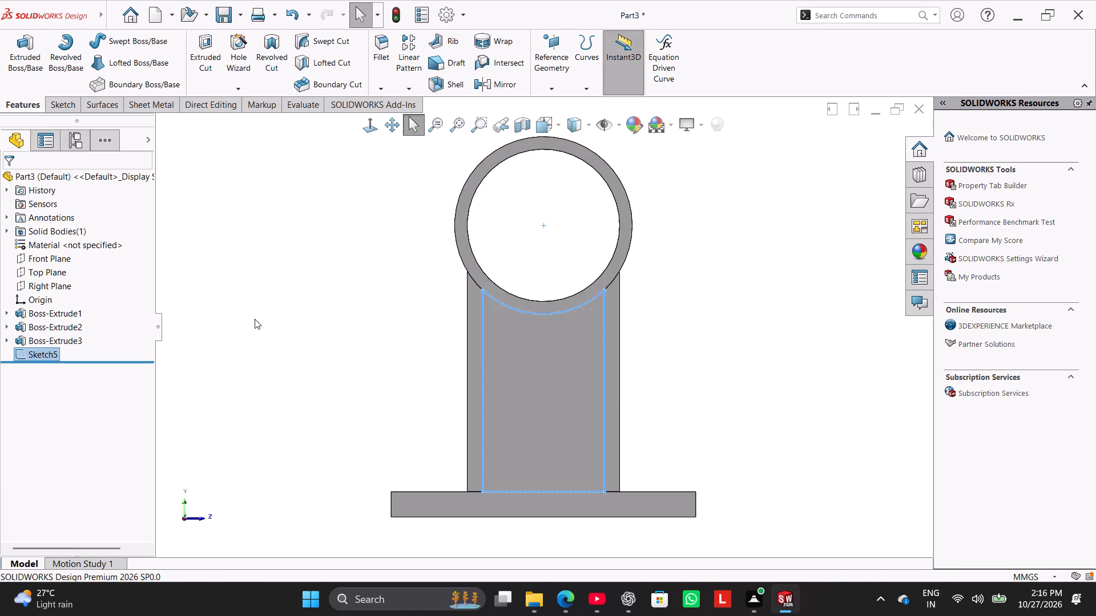
{"action": "right_click_drag", "start_coordinate": [247, 330], "coordinate": [320, 244]}
{"action": "left_click", "coordinate": [31, 60]}
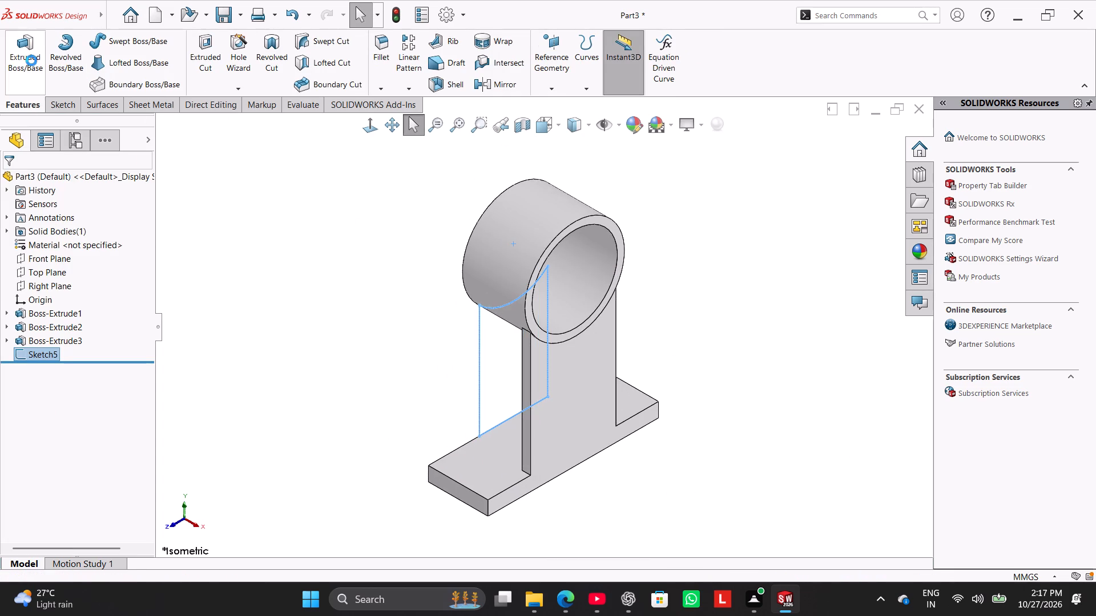
{"action": "middle_click_drag", "start_coordinate": [292, 329], "coordinate": [332, 356]}
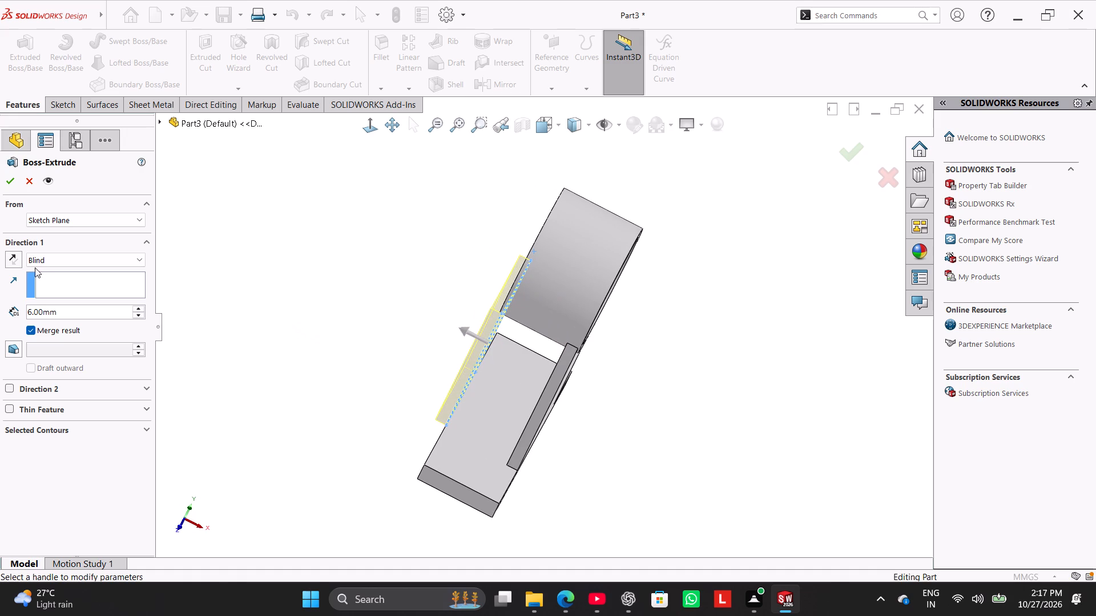
{"action": "left_click", "coordinate": [41, 263]}
{"action": "left_click", "coordinate": [7, 264]}
{"action": "left_click", "coordinate": [9, 263]}
{"action": "left_click", "coordinate": [38, 261]}
{"action": "left_click", "coordinate": [48, 292]}
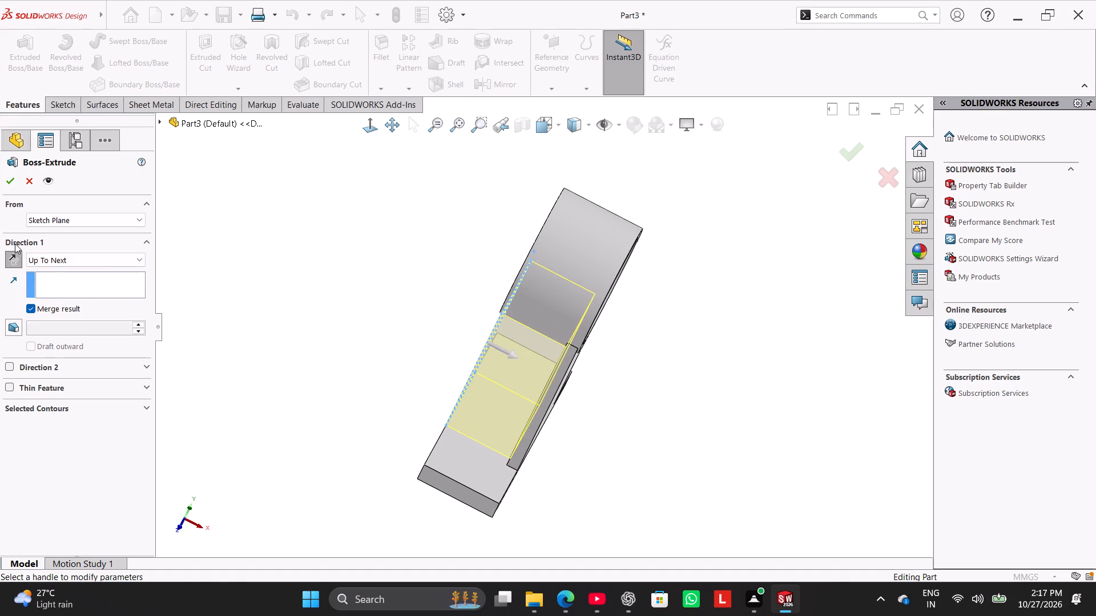
{"action": "left_click", "coordinate": [13, 184]}
Fillet the two short edges where the 6 mm support's sides meet the base plate's top with a 16 mm radius.
{"action": "left_click_drag", "start_coordinate": [293, 308], "coordinate": [300, 311]}
{"action": "right_click_drag", "start_coordinate": [291, 351], "coordinate": [515, 186]}
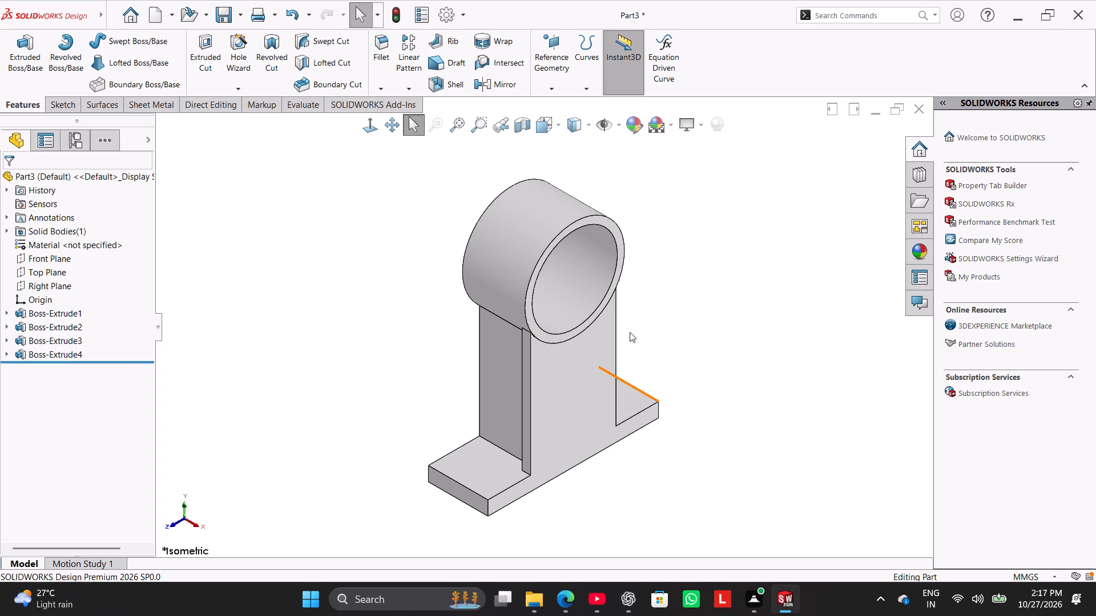
{"action": "left_click", "coordinate": [389, 65]}
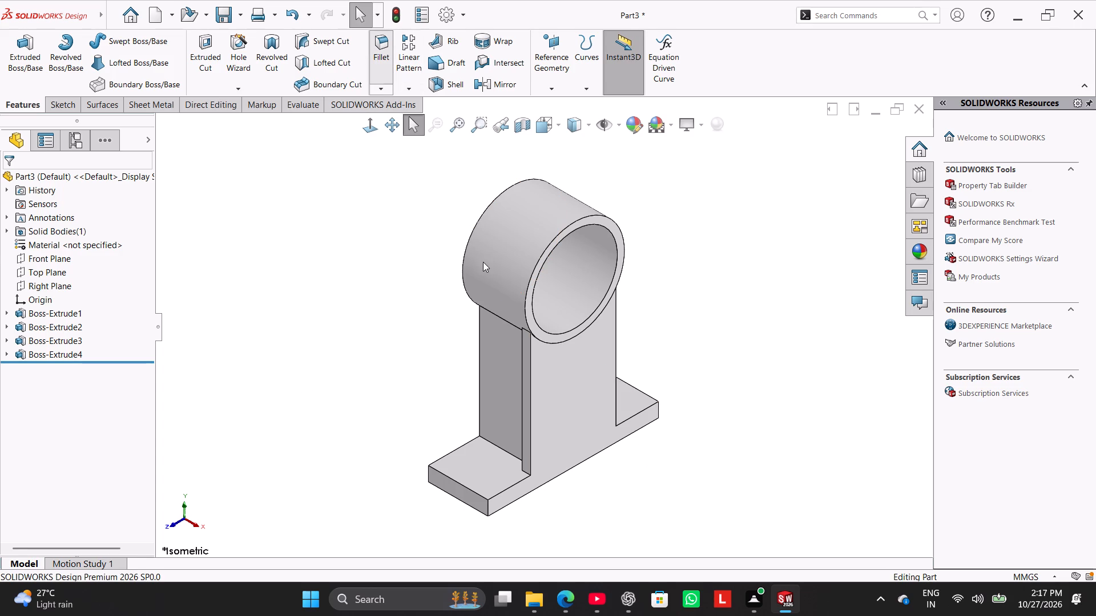
{"action": "left_click", "coordinate": [524, 473]}
{"action": "middle_click_drag", "start_coordinate": [748, 347], "coordinate": [685, 412]}
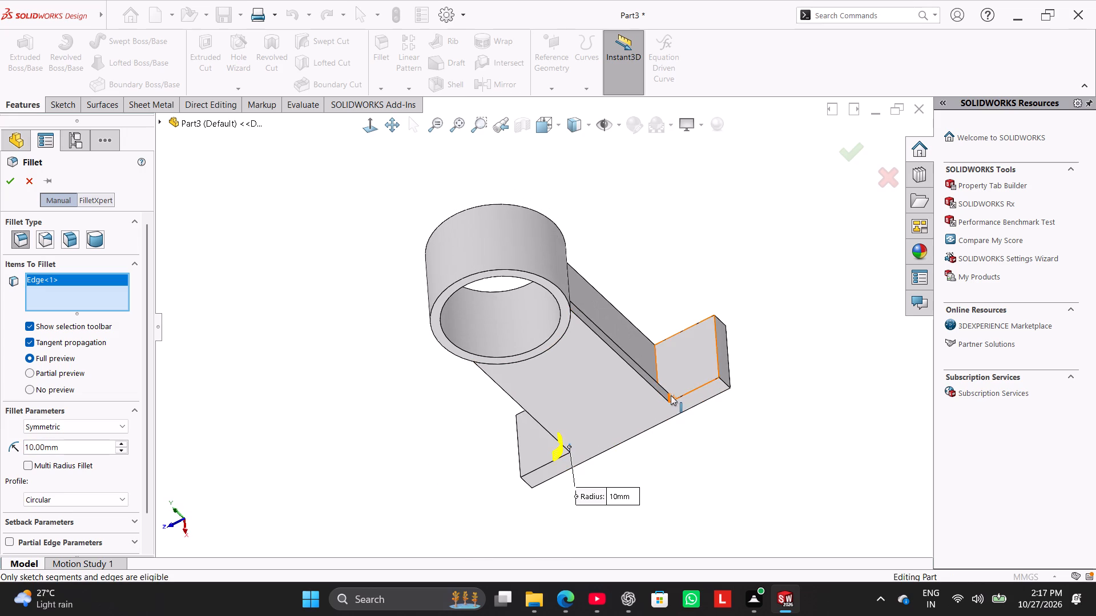
{"action": "left_click", "coordinate": [671, 395]}
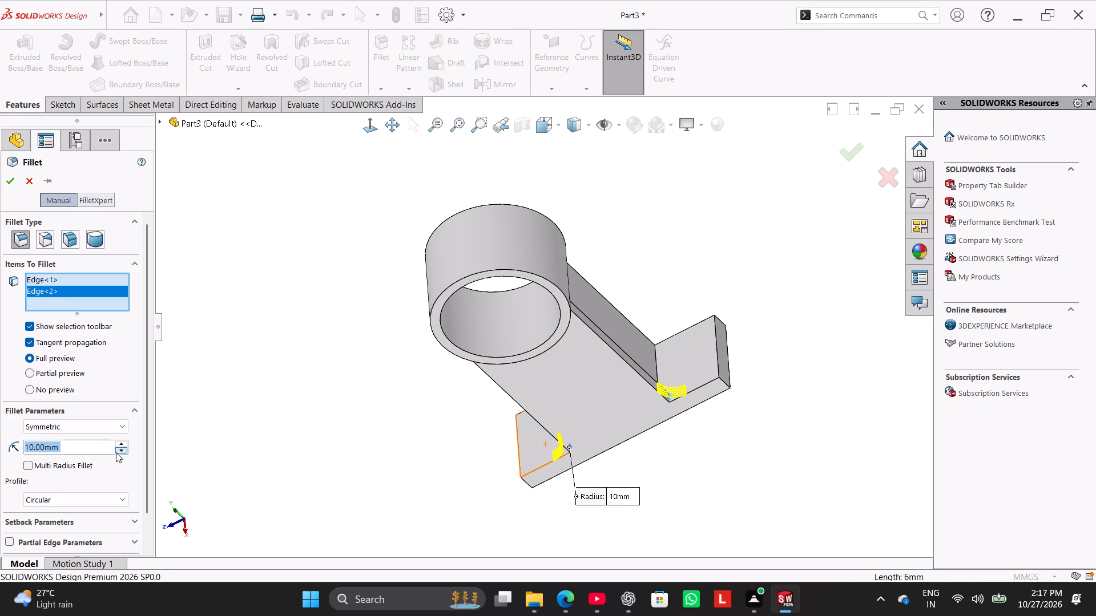
{"action": "type", "text": "16"}
{"action": "key", "text": "Return"}
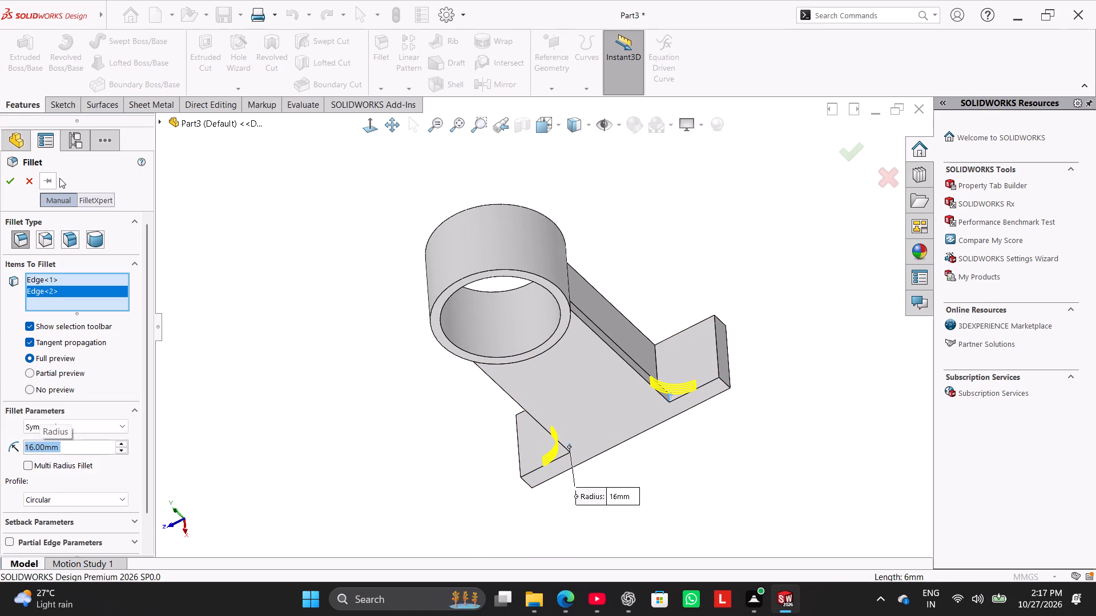
{"action": "left_click", "coordinate": [7, 179]}
Fillet the four vertical corner edges of the base plate with a 6 mm radius.
{"action": "right_click_drag", "start_coordinate": [230, 354], "coordinate": [405, 265]}
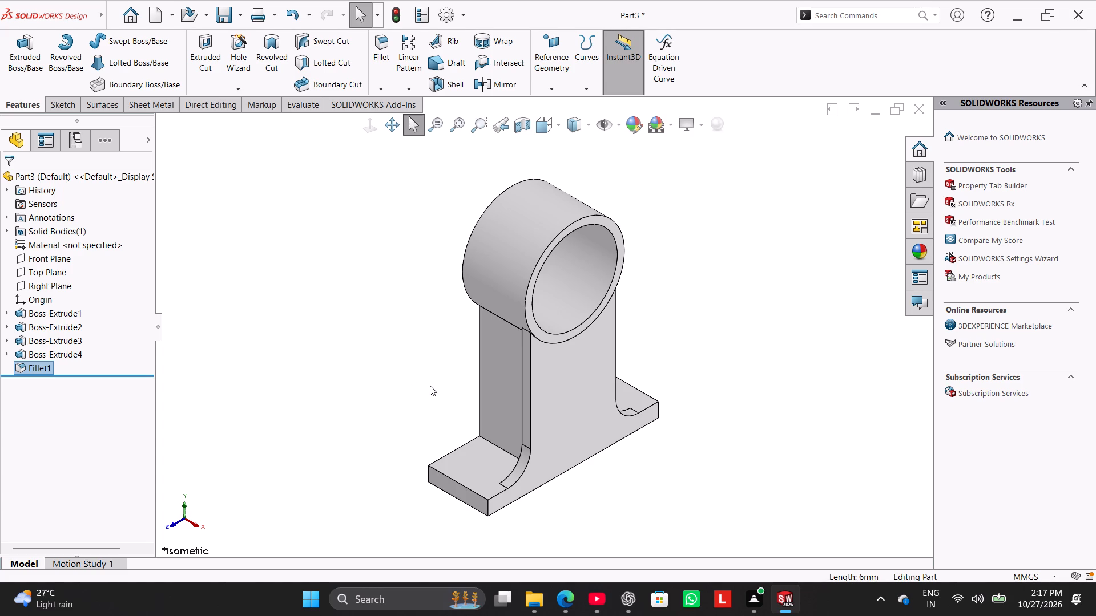
{"action": "left_click", "coordinate": [378, 55]}
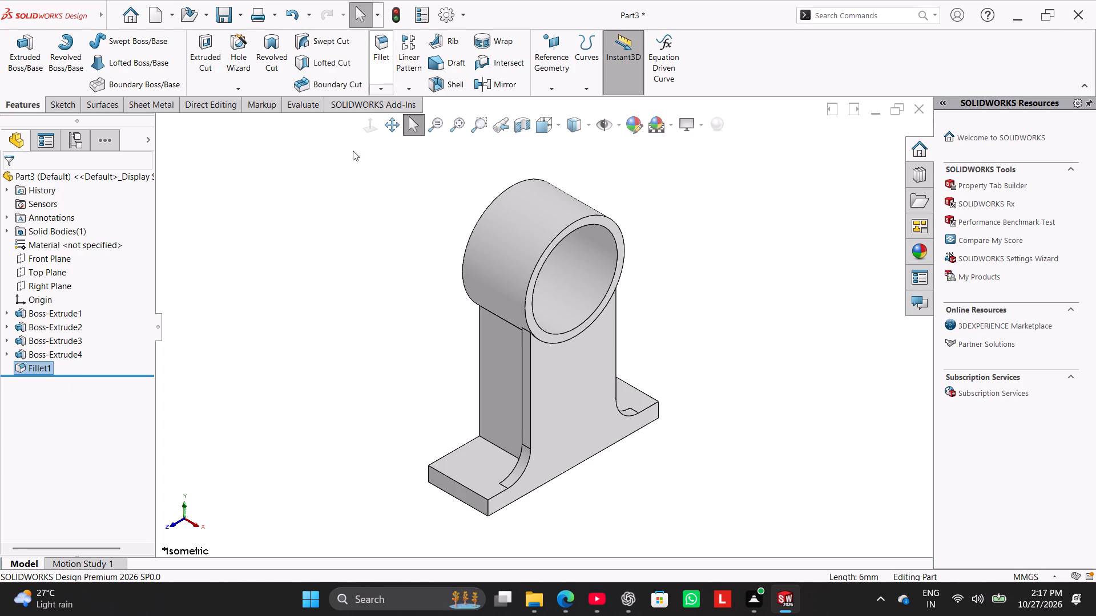
{"action": "key", "text": "6"}
{"action": "key", "text": "Return"}
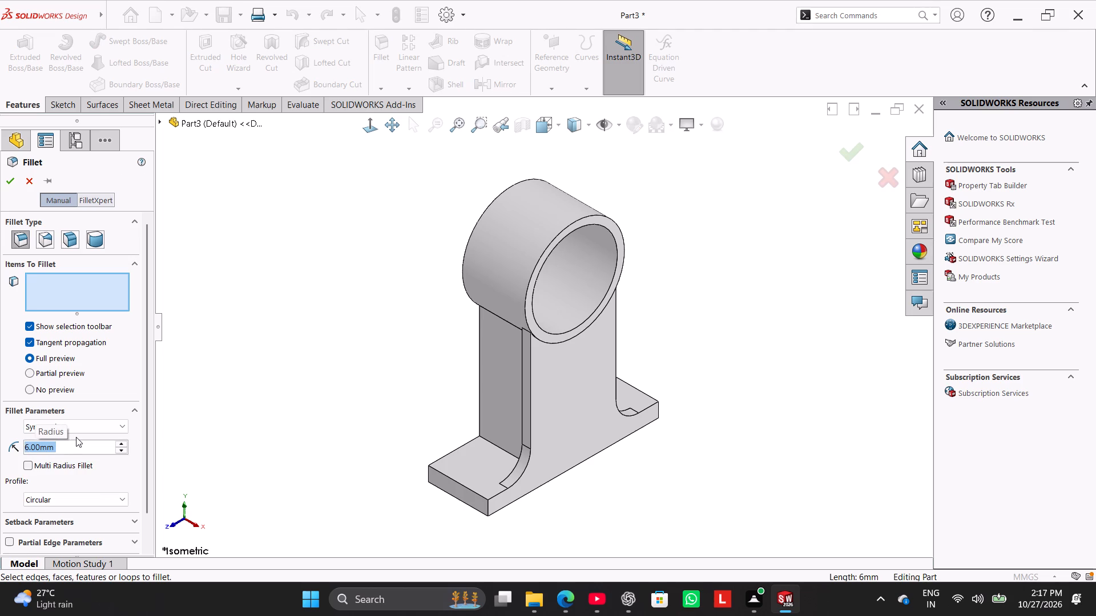
{"action": "left_click", "coordinate": [488, 505]}
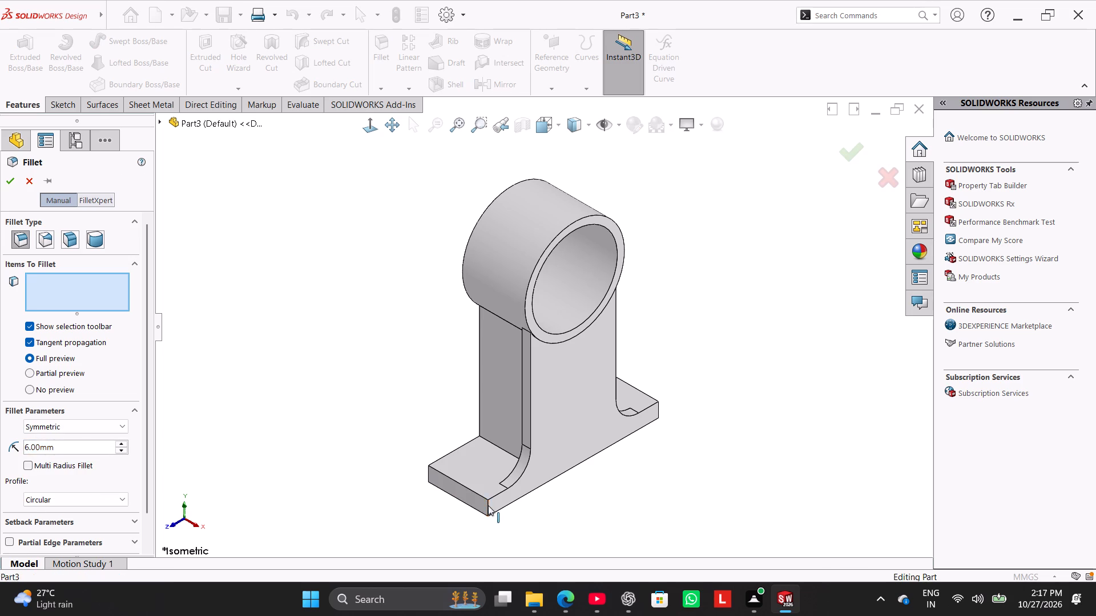
{"action": "left_click", "coordinate": [522, 476]}
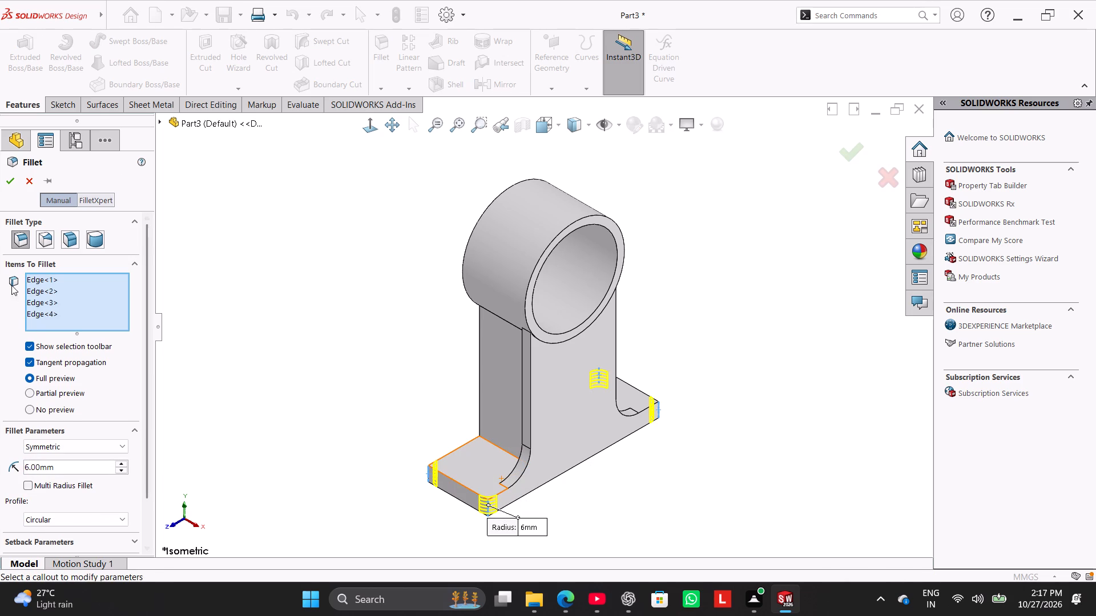
{"action": "left_click", "coordinate": [5, 183]}
{"action": "left_click", "coordinate": [299, 306]}
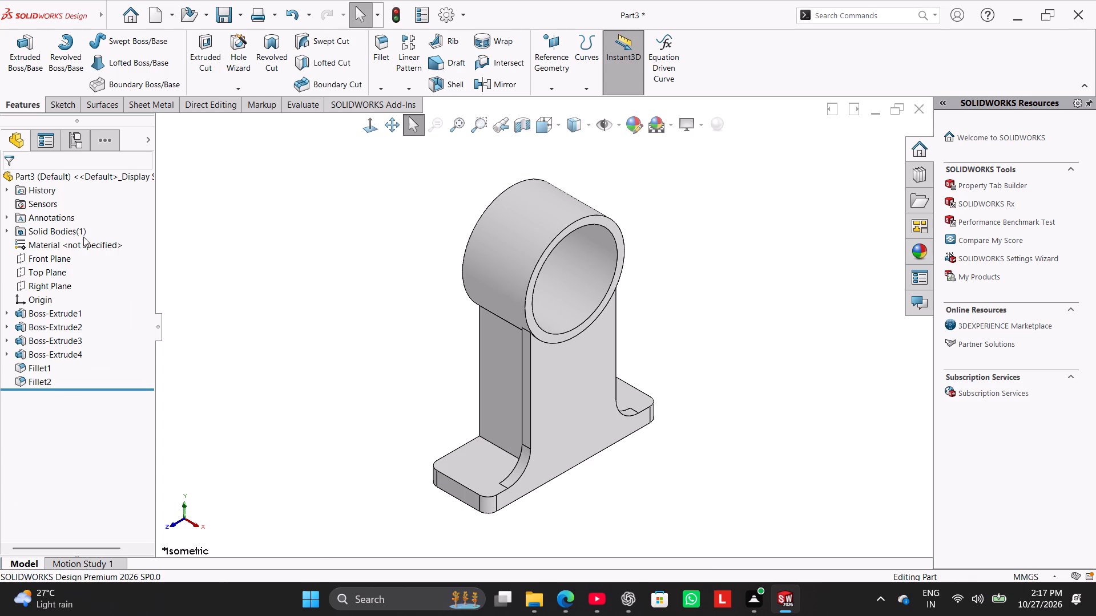
Fillet the two short edges where the 6 mm support's sides meet the ring with a 5 mm radius.
{"action": "left_click_drag", "start_coordinate": [378, 59], "coordinate": [384, 58]}
{"action": "key", "text": "5"}
{"action": "key", "text": "Return"}
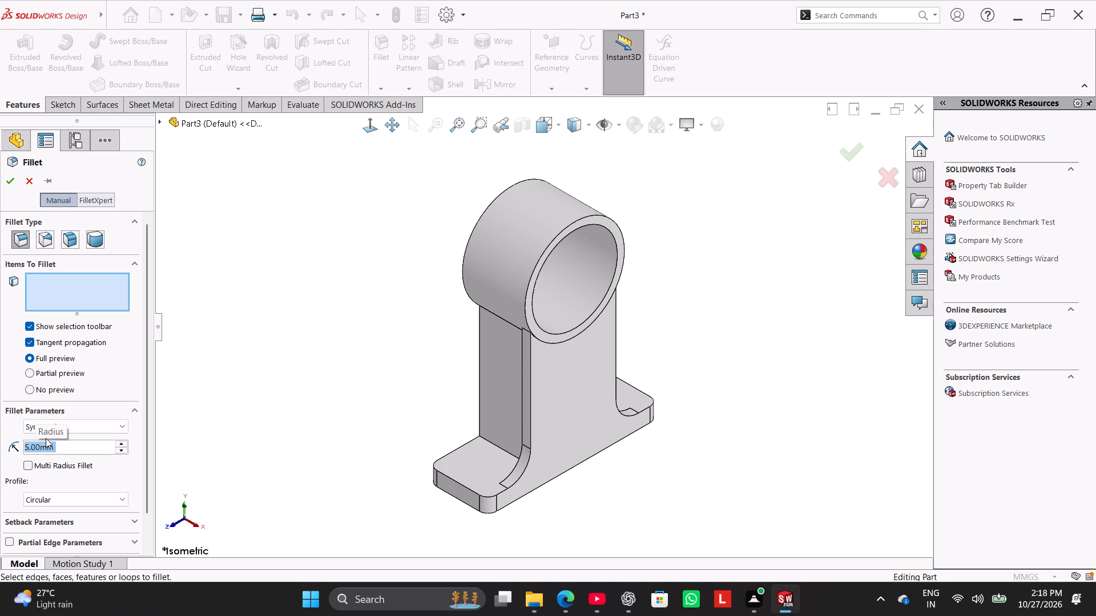
{"action": "left_click", "coordinate": [527, 329]}
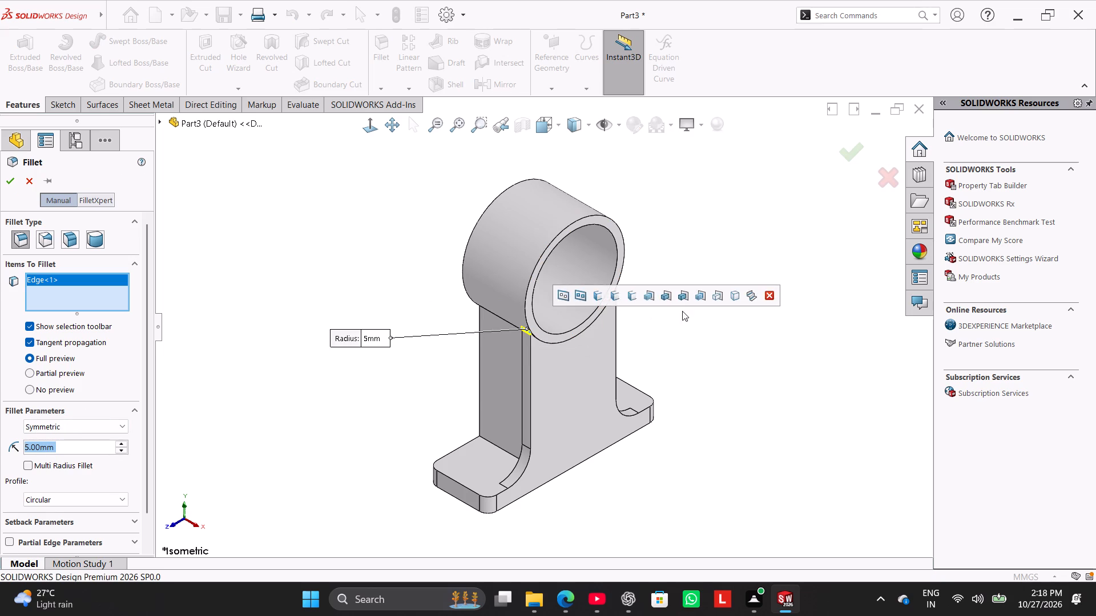
{"action": "middle_click_drag", "start_coordinate": [702, 330], "coordinate": [618, 377]}
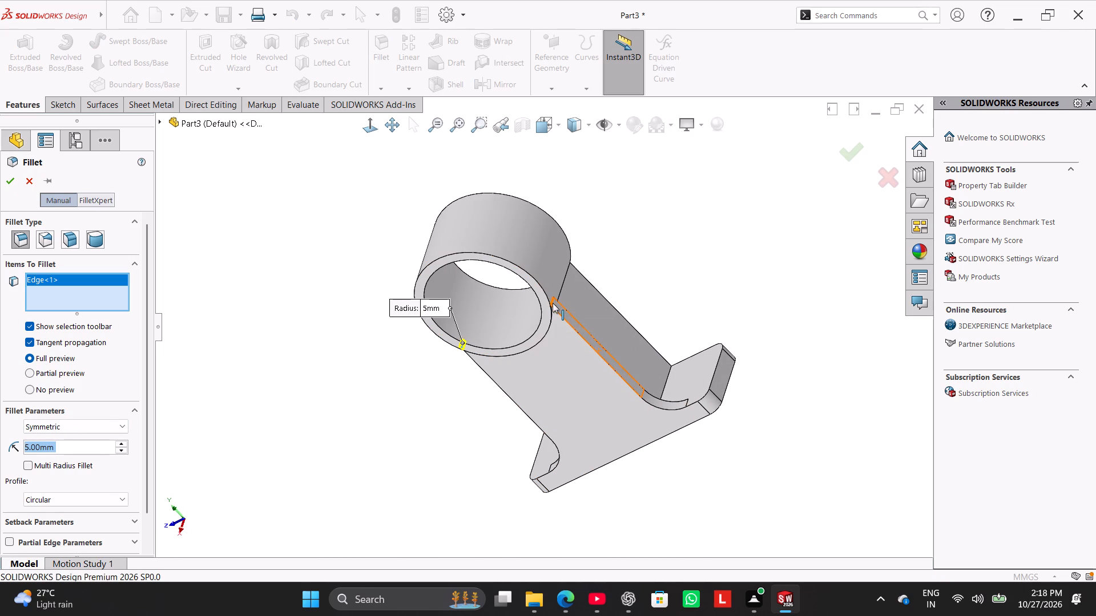
{"action": "left_click", "coordinate": [553, 303]}
{"action": "right_click_drag", "start_coordinate": [400, 410], "coordinate": [593, 337]}
{"action": "right_click_drag", "start_coordinate": [315, 391], "coordinate": [574, 216]}
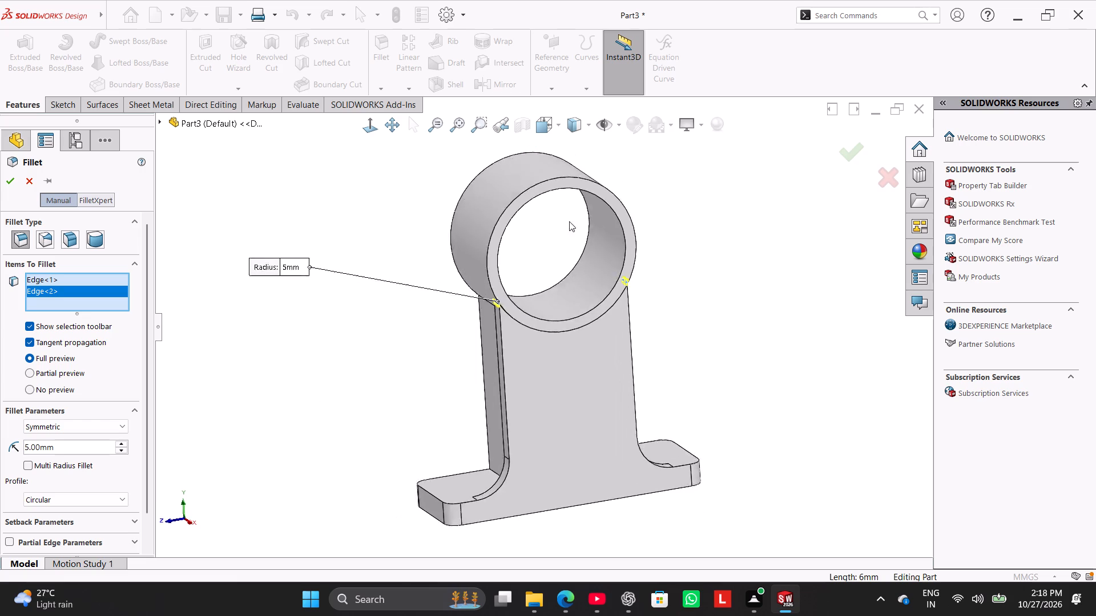
{"action": "left_click", "coordinate": [2, 176]}
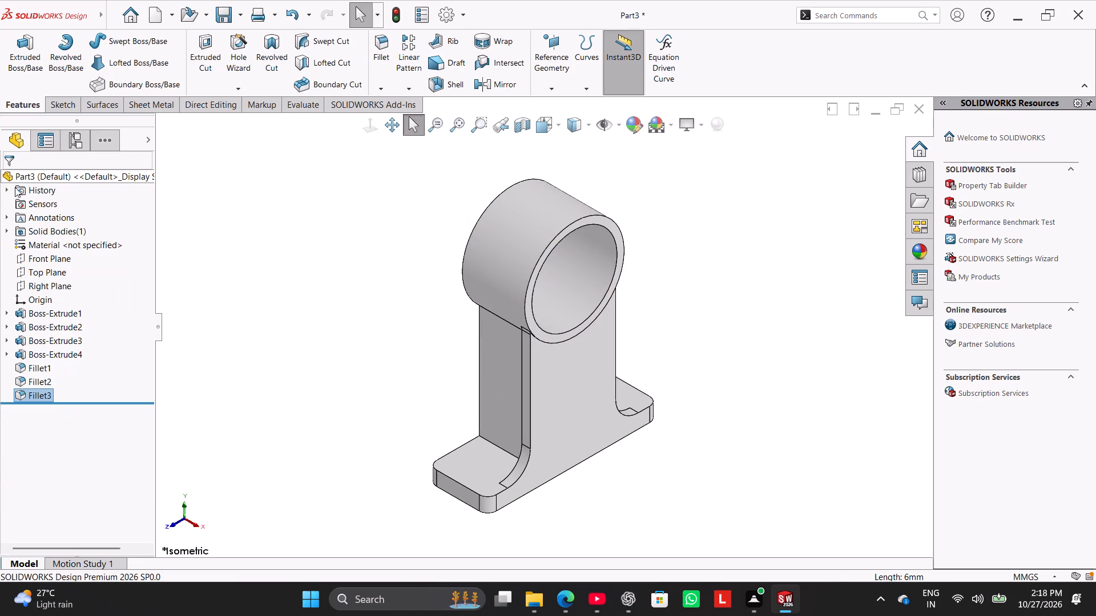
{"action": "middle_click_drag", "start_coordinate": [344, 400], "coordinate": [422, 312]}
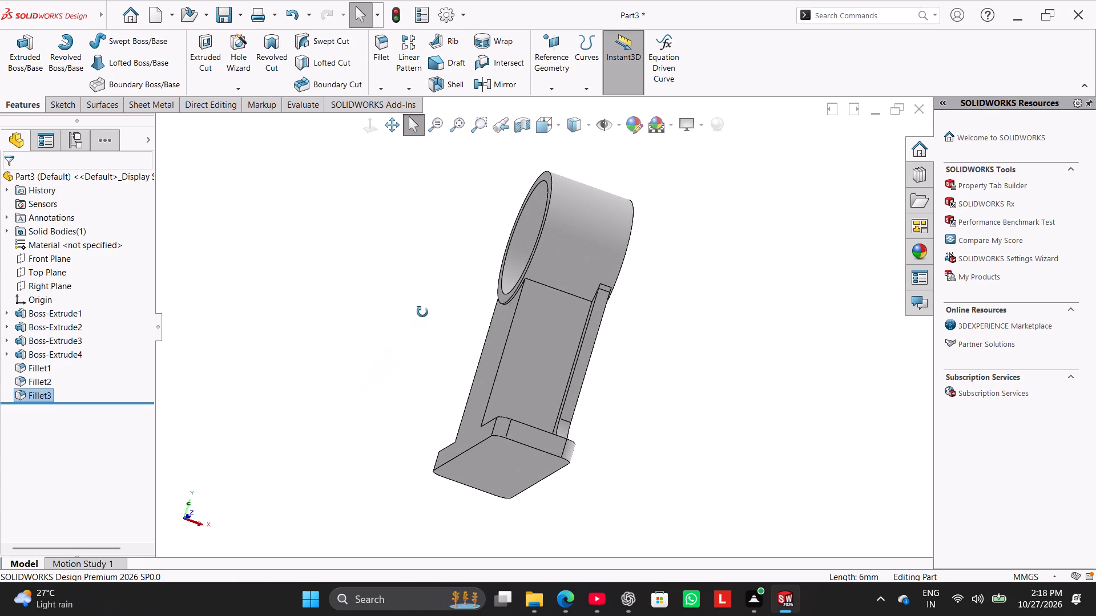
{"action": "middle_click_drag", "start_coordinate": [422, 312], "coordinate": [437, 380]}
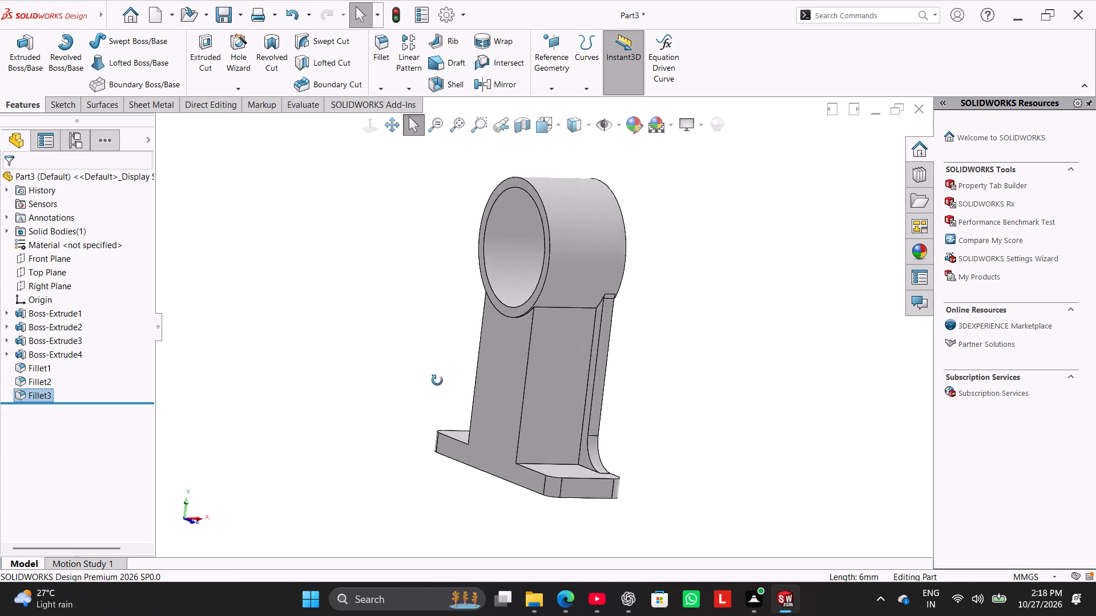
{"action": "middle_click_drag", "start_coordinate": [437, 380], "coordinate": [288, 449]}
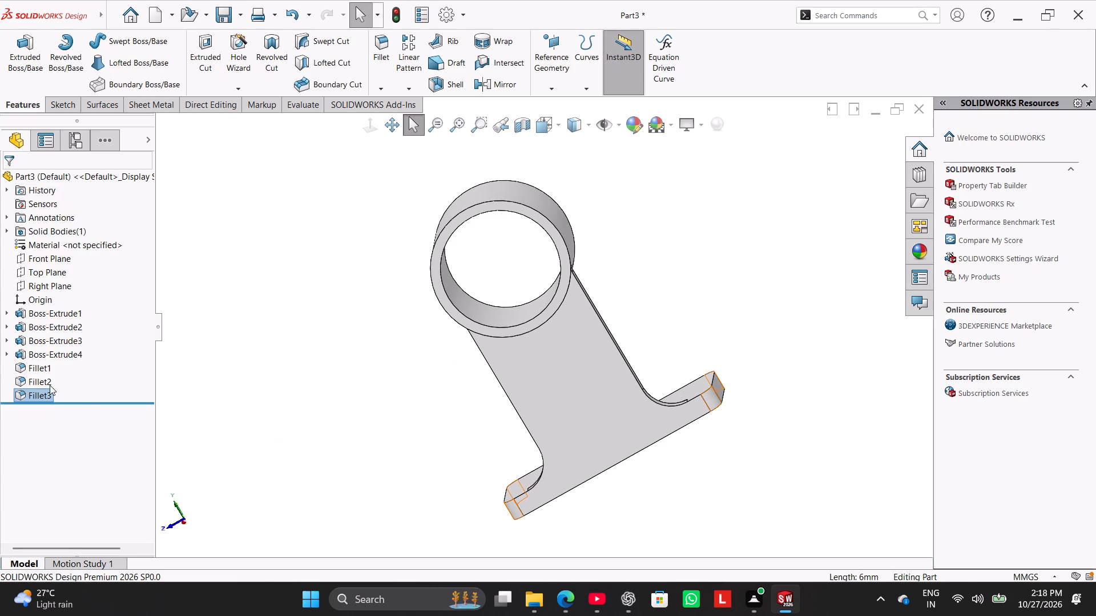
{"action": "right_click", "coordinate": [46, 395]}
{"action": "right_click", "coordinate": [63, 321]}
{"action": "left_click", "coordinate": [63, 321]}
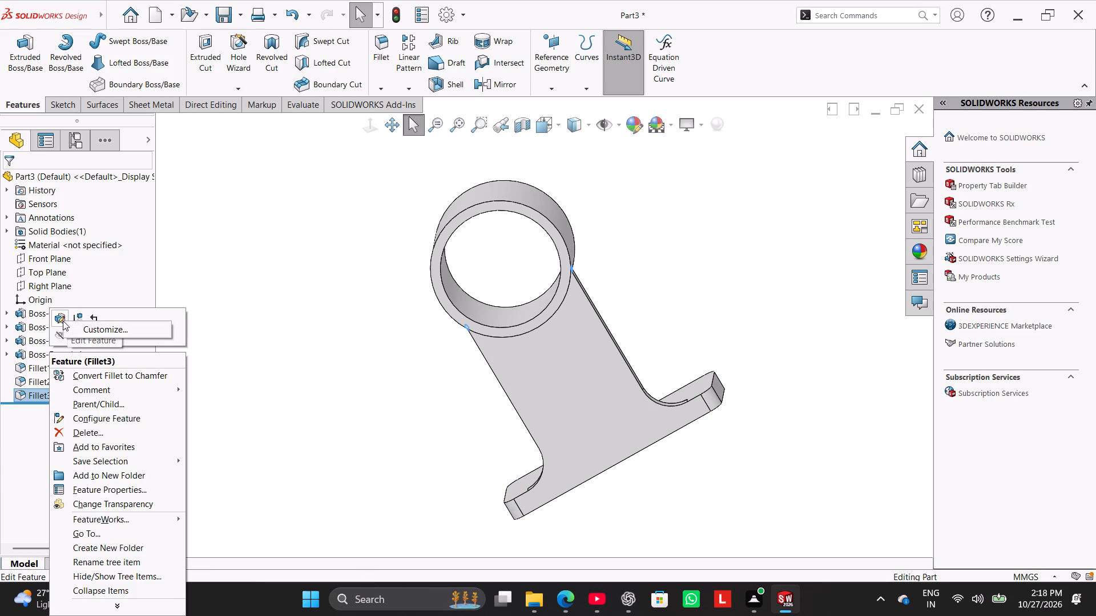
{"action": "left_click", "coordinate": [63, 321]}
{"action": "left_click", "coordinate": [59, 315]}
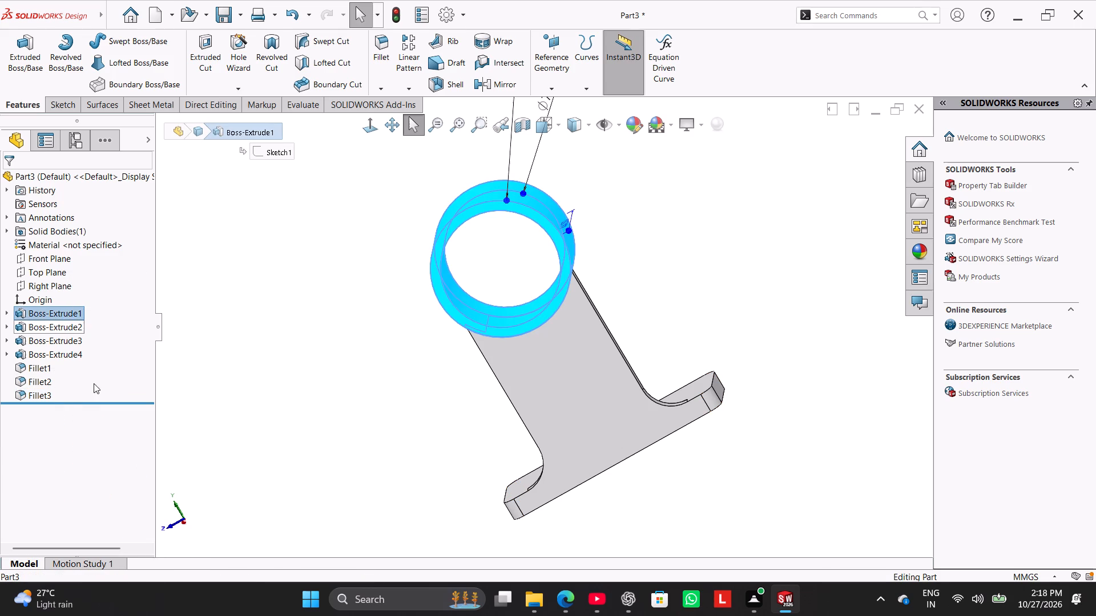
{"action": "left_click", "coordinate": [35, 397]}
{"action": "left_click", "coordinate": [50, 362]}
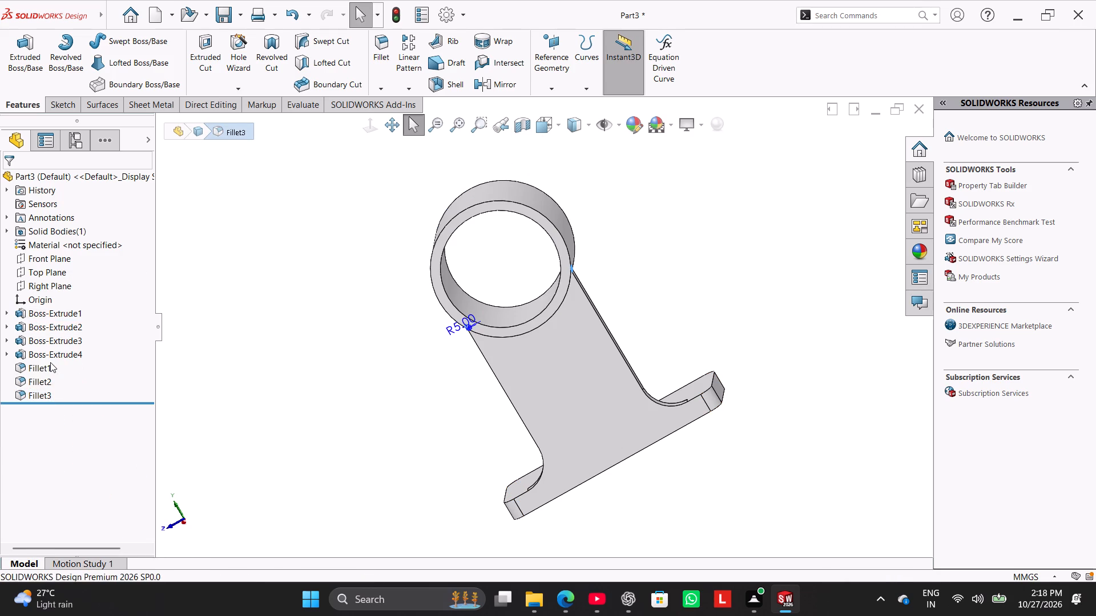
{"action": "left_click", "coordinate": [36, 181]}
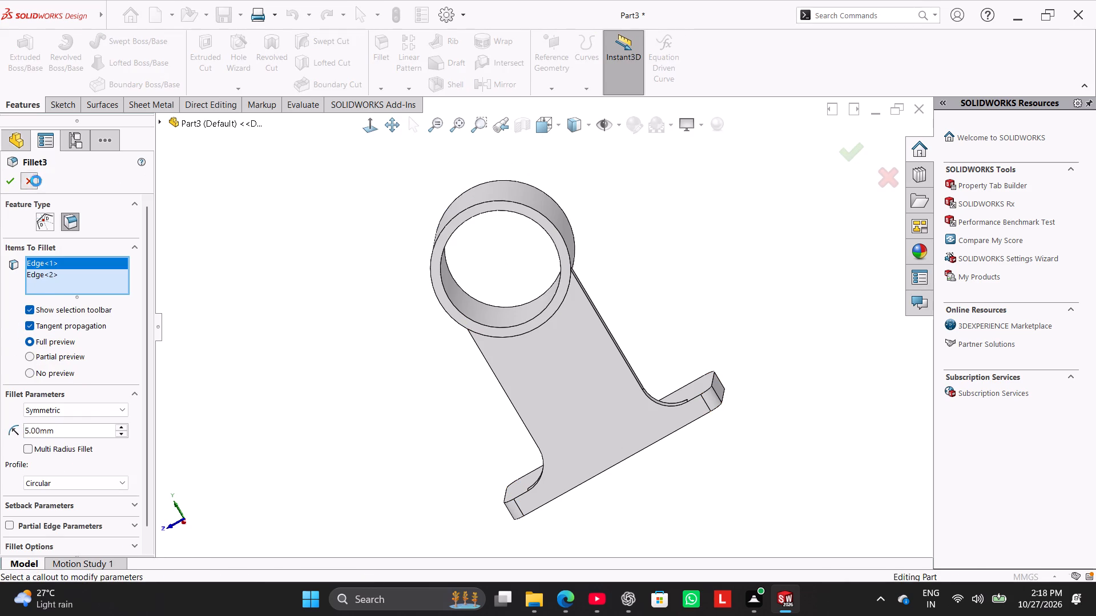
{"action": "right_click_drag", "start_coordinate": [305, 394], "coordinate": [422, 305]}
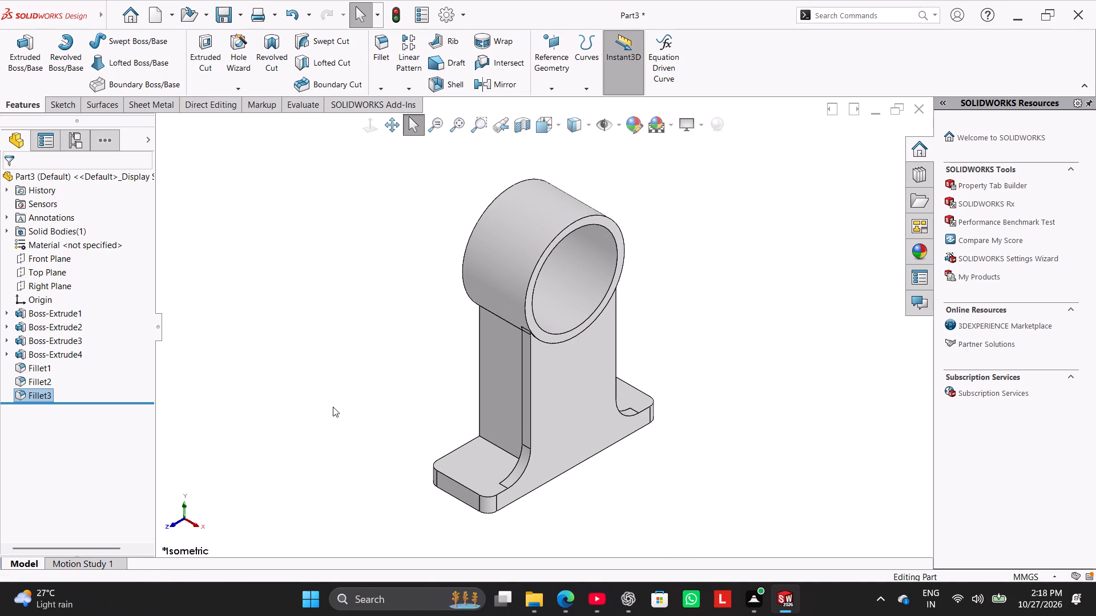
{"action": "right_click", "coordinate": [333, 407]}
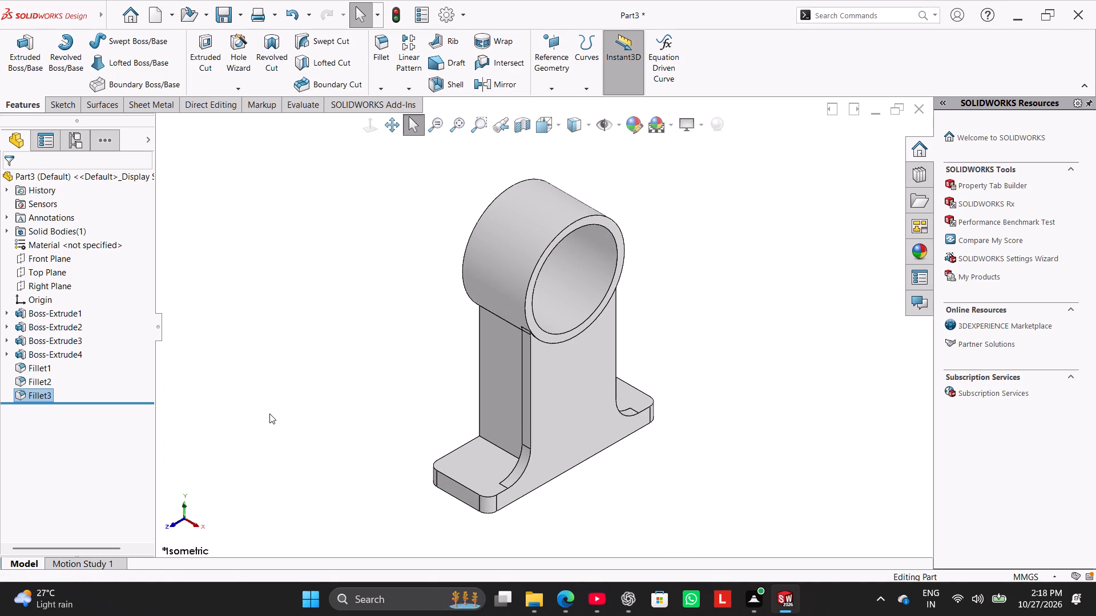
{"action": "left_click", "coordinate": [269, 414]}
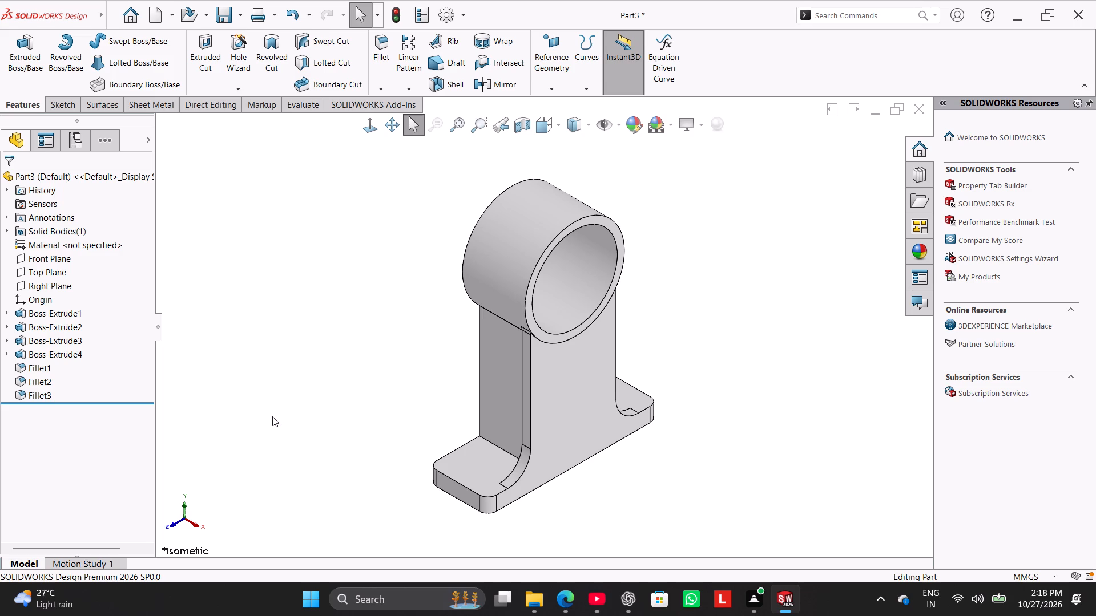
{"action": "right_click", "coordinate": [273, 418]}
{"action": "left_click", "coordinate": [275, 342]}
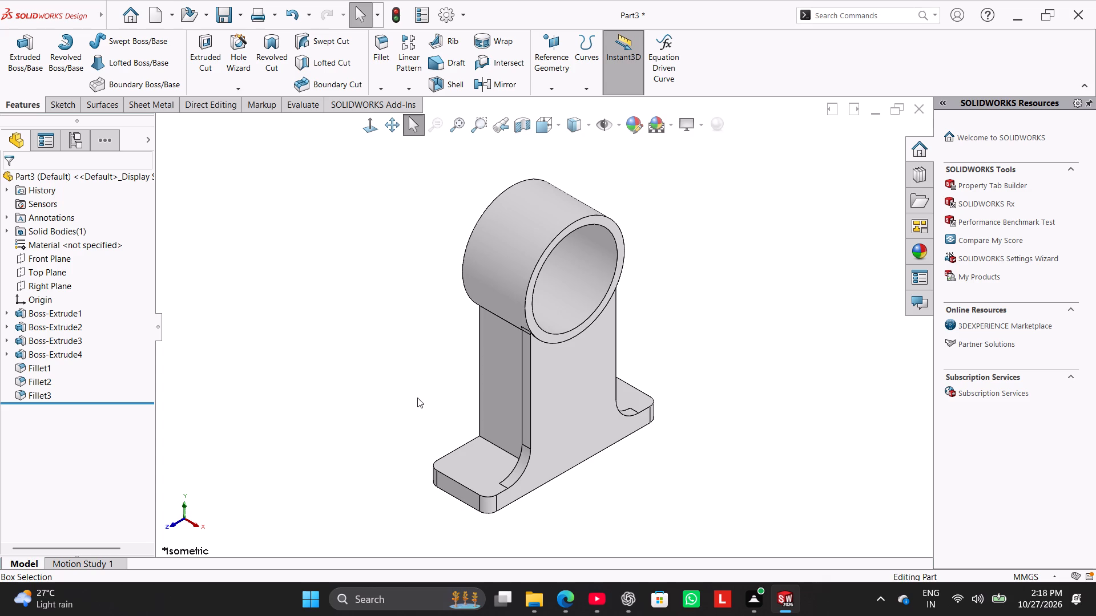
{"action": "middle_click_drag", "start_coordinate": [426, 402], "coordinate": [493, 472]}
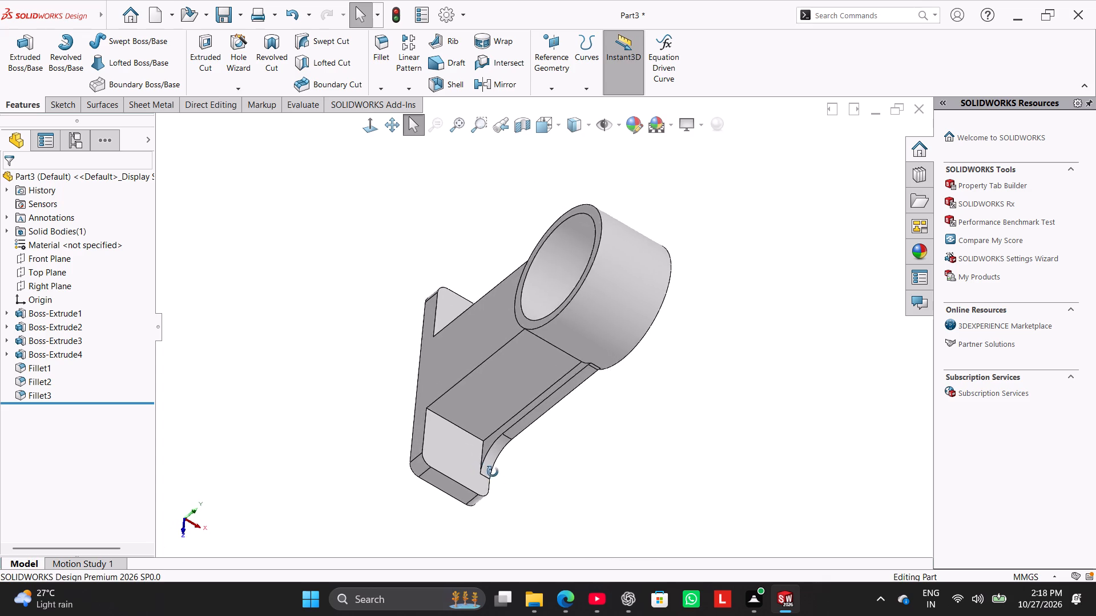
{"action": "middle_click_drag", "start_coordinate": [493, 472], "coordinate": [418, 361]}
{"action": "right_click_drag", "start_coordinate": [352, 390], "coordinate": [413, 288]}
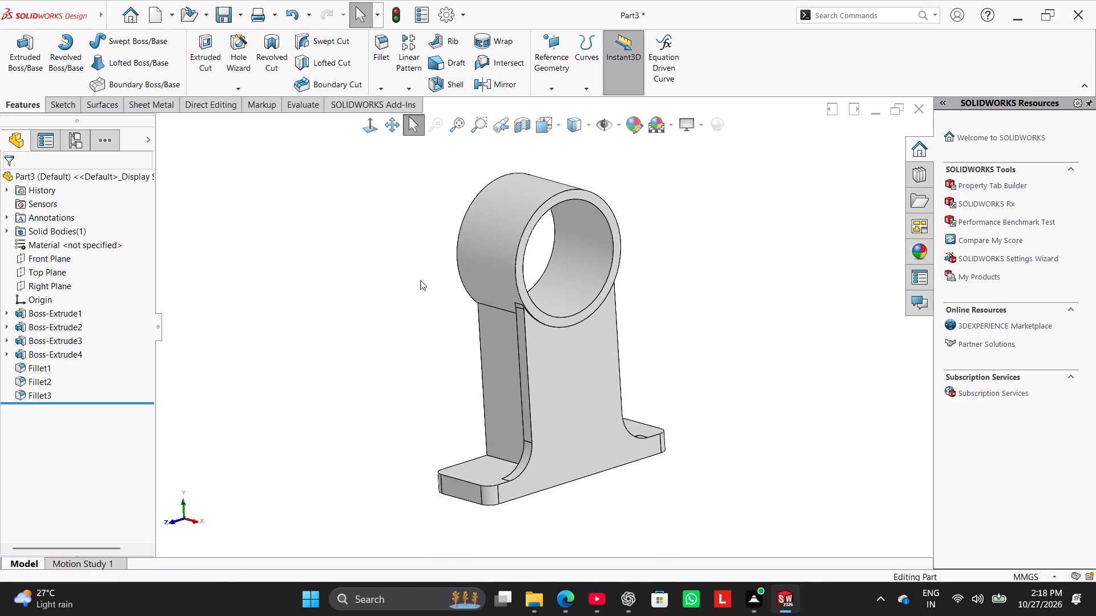
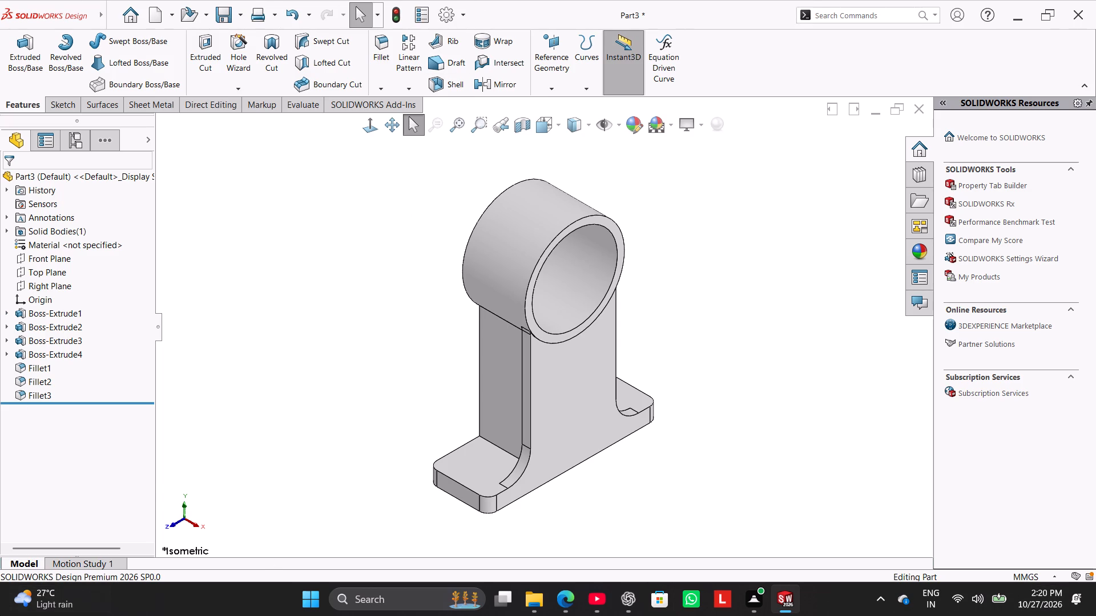
Examine the base plate extrusion's start offset and depth settings without changing them.
{"action": "right_click_drag", "start_coordinate": [362, 384], "coordinate": [442, 212]}
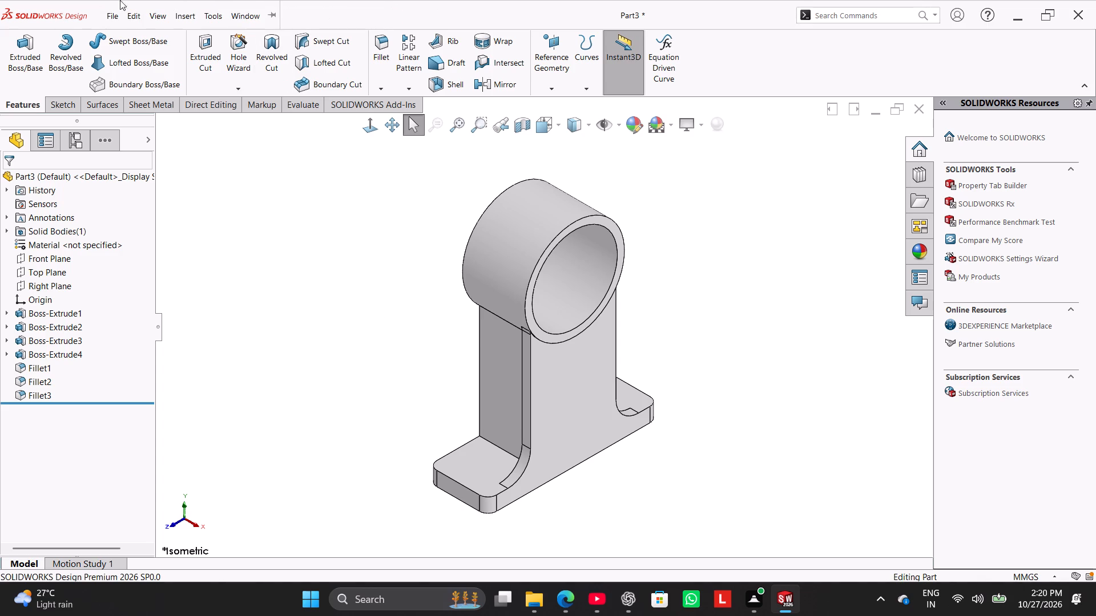
{"action": "left_click", "coordinate": [323, 400]}
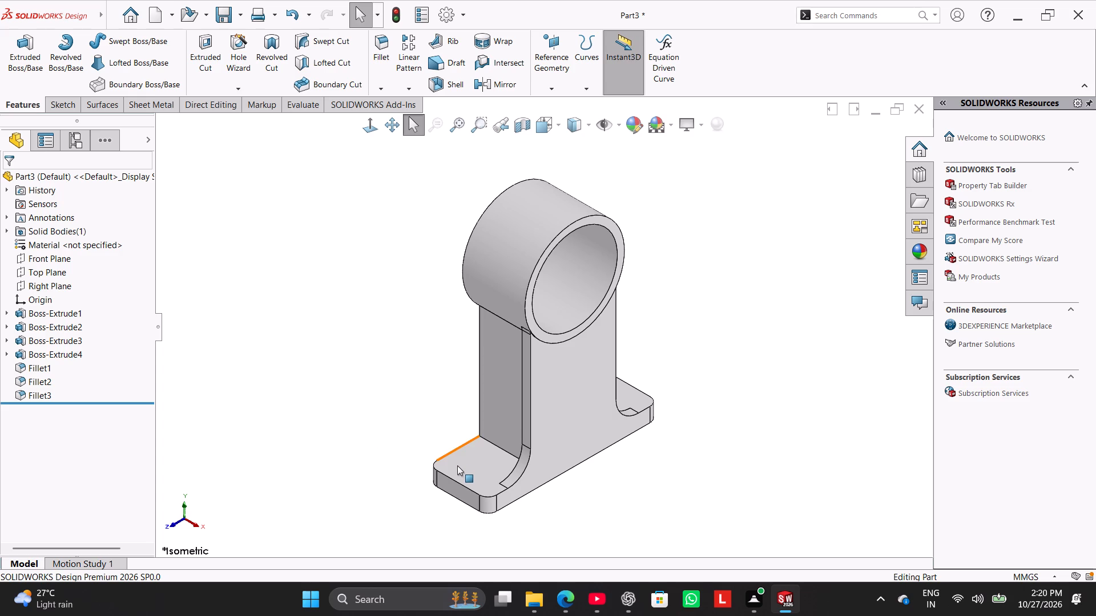
{"action": "right_click", "coordinate": [60, 330]}
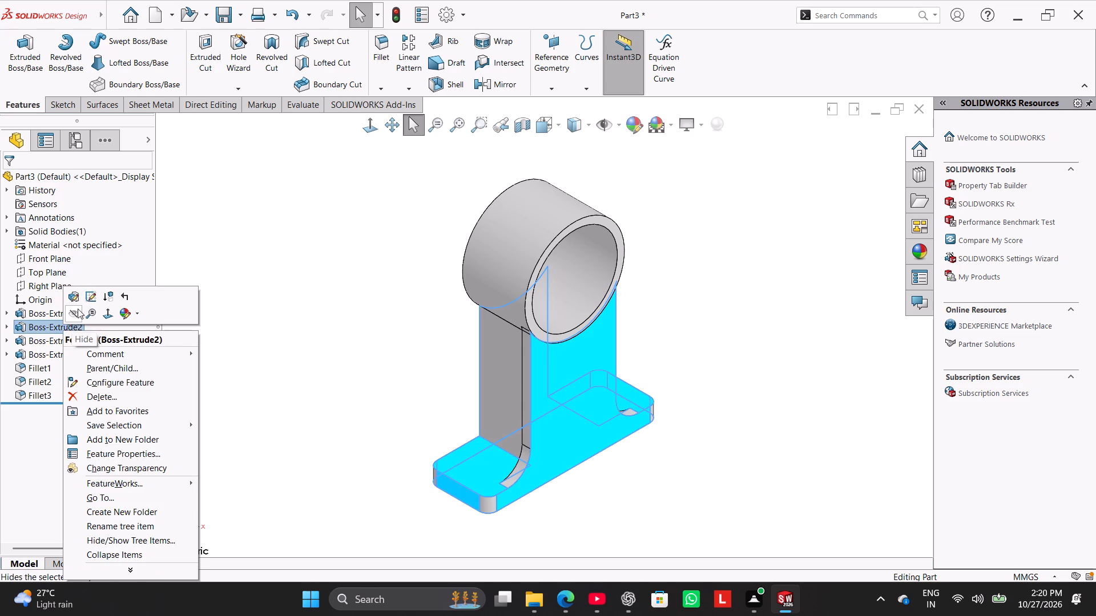
{"action": "left_click", "coordinate": [78, 303]}
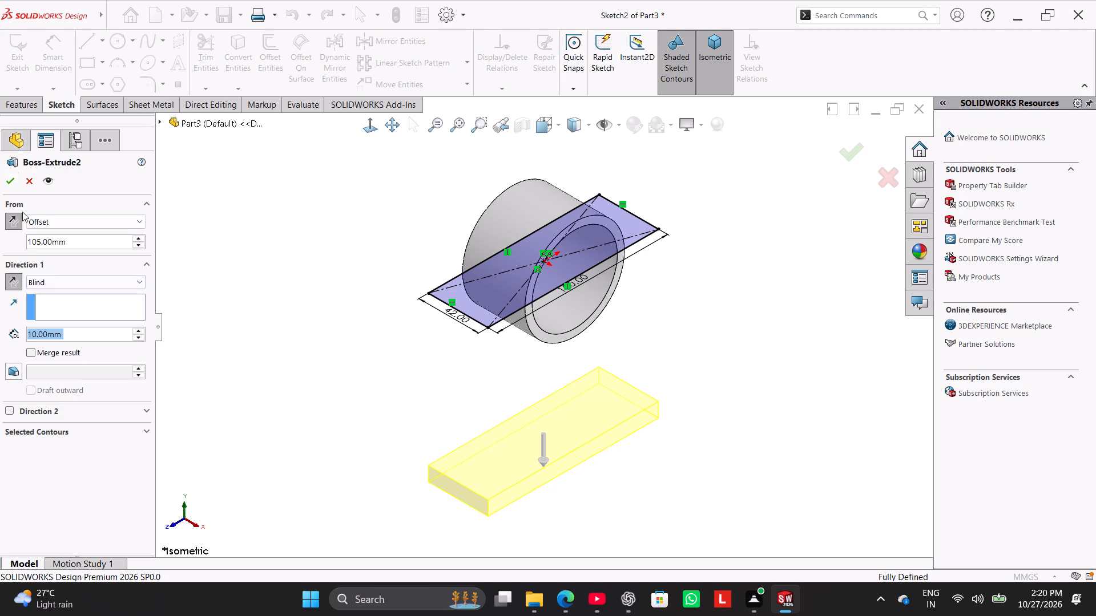
{"action": "left_click", "coordinate": [32, 187]}
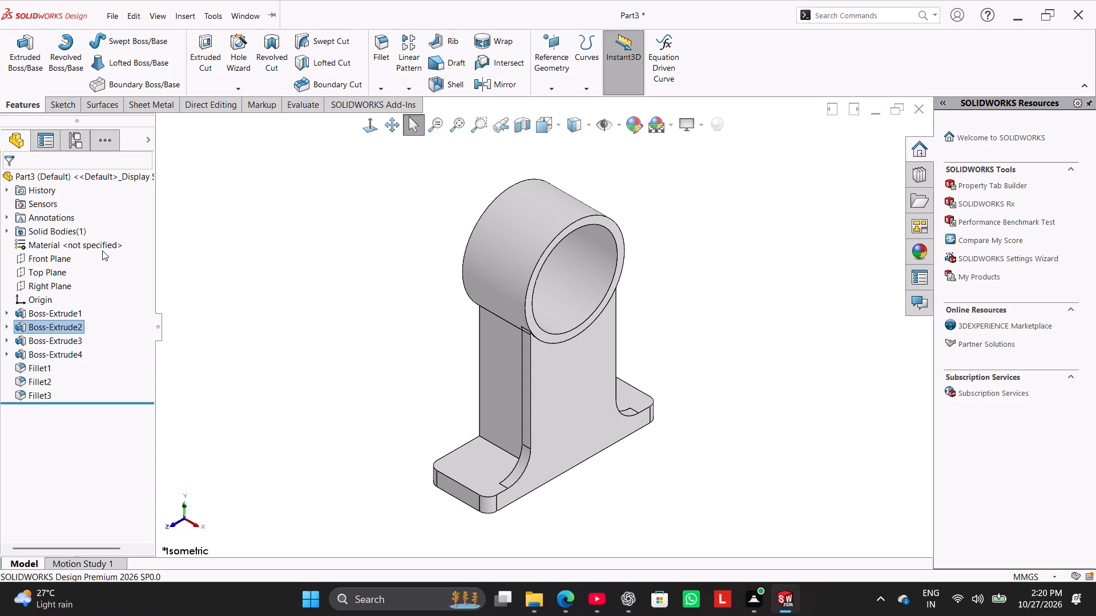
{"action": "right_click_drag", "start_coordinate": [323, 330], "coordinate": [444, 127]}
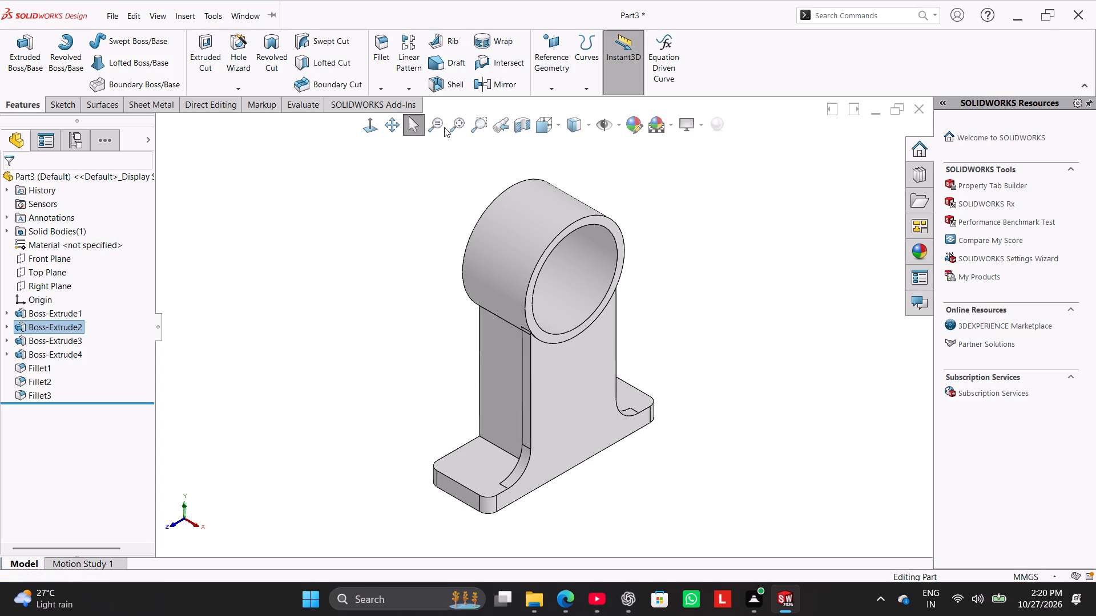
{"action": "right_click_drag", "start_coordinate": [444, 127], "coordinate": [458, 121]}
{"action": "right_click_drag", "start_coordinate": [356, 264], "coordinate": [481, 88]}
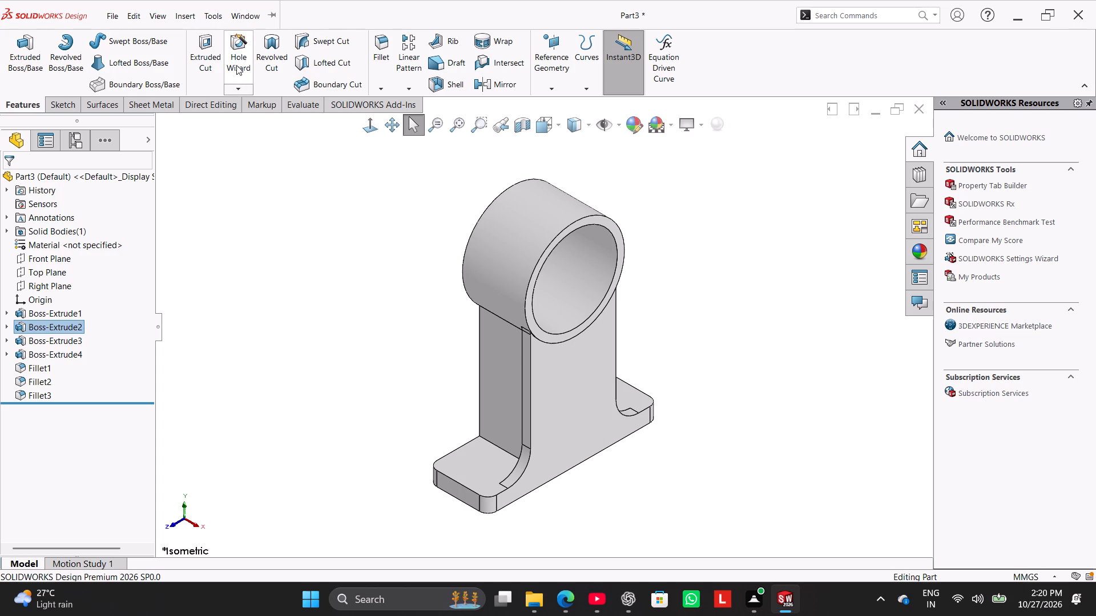
Sketch two circles, about 19 mm and 22 mm in diameter, on the base plate's top face, one near each end.
{"action": "left_click", "coordinate": [56, 104]}
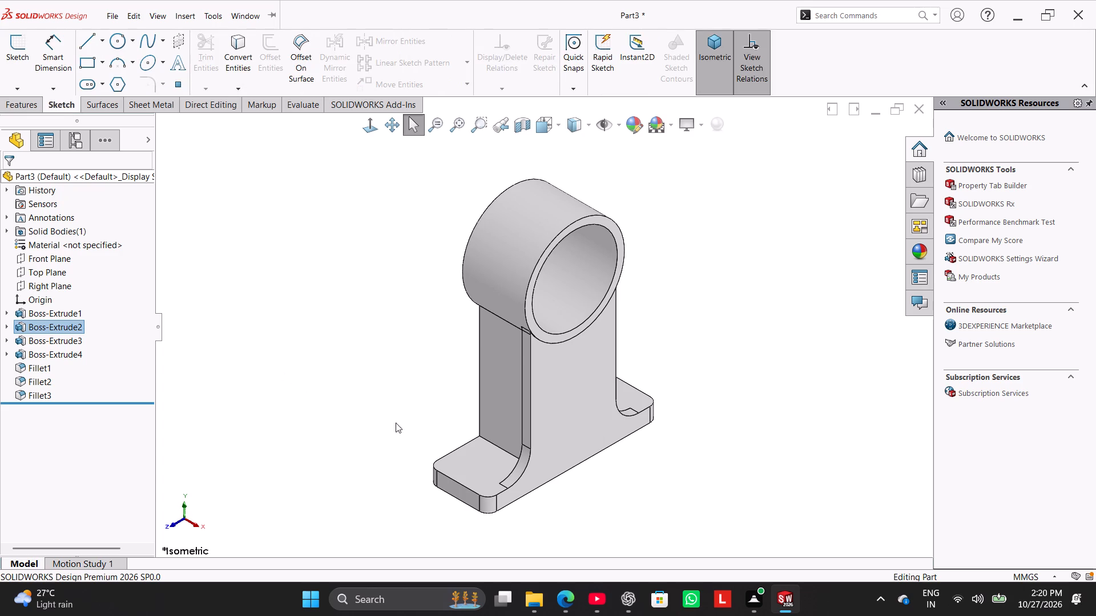
{"action": "left_click", "coordinate": [471, 447]}
{"action": "left_click", "coordinate": [522, 411]}
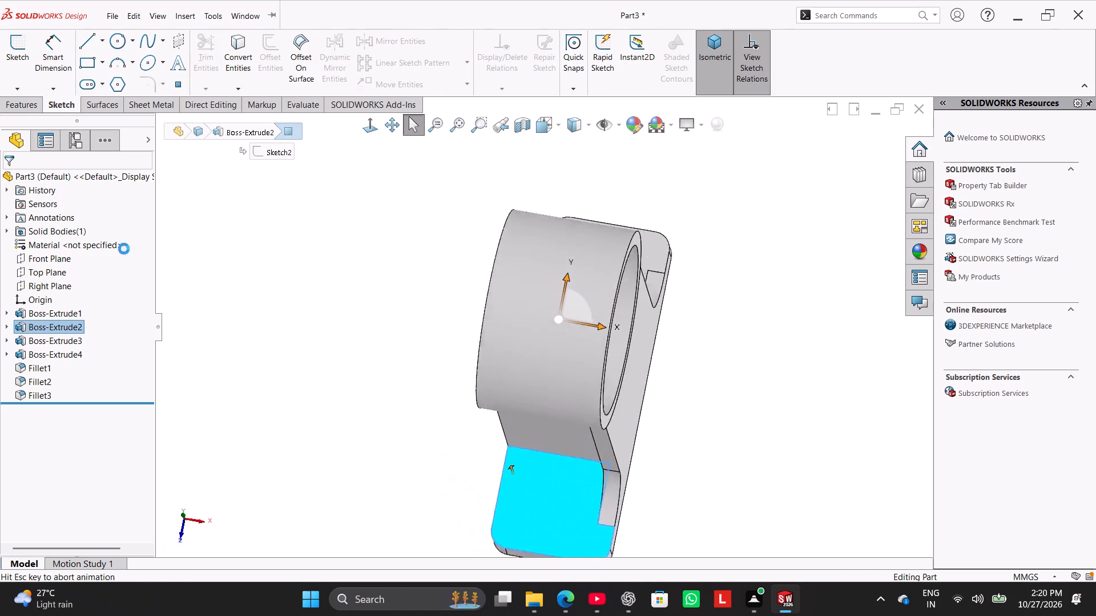
{"action": "left_click", "coordinate": [118, 44]}
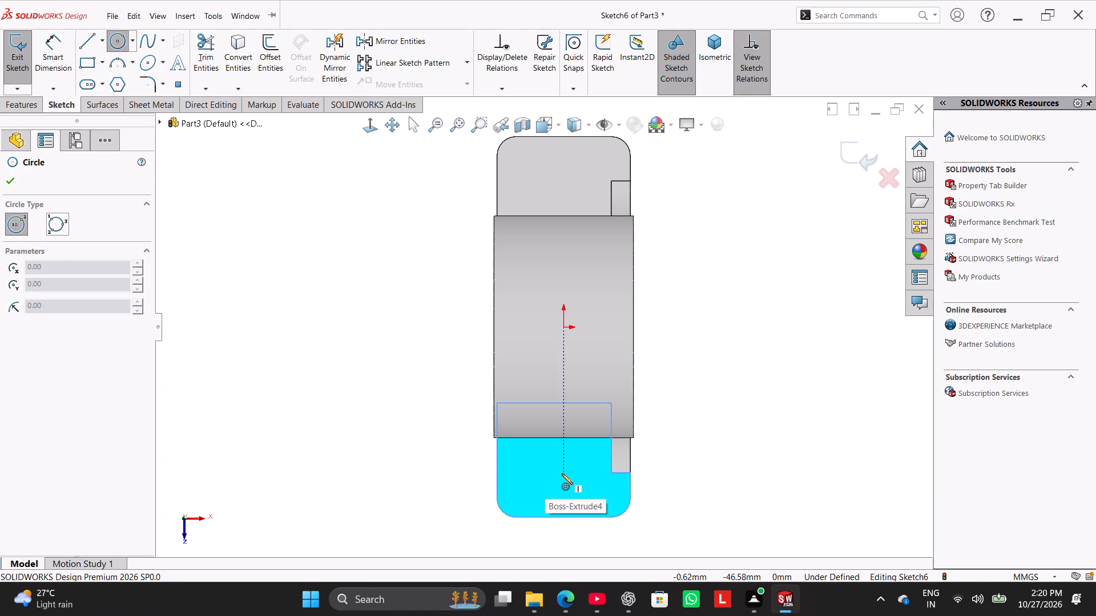
{"action": "left_click", "coordinate": [562, 473]}
{"action": "left_click", "coordinate": [581, 499]}
{"action": "left_click", "coordinate": [552, 165]}
{"action": "left_click", "coordinate": [571, 196]}
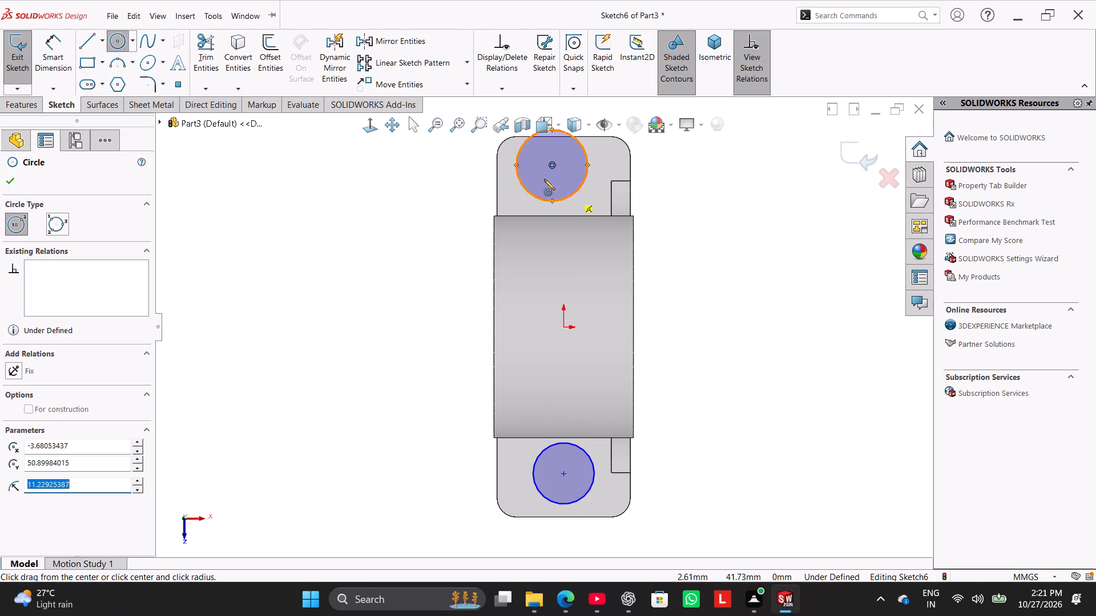
Dimension the smaller circle with a 15 mm diameter.
{"action": "left_click", "coordinate": [58, 48]}
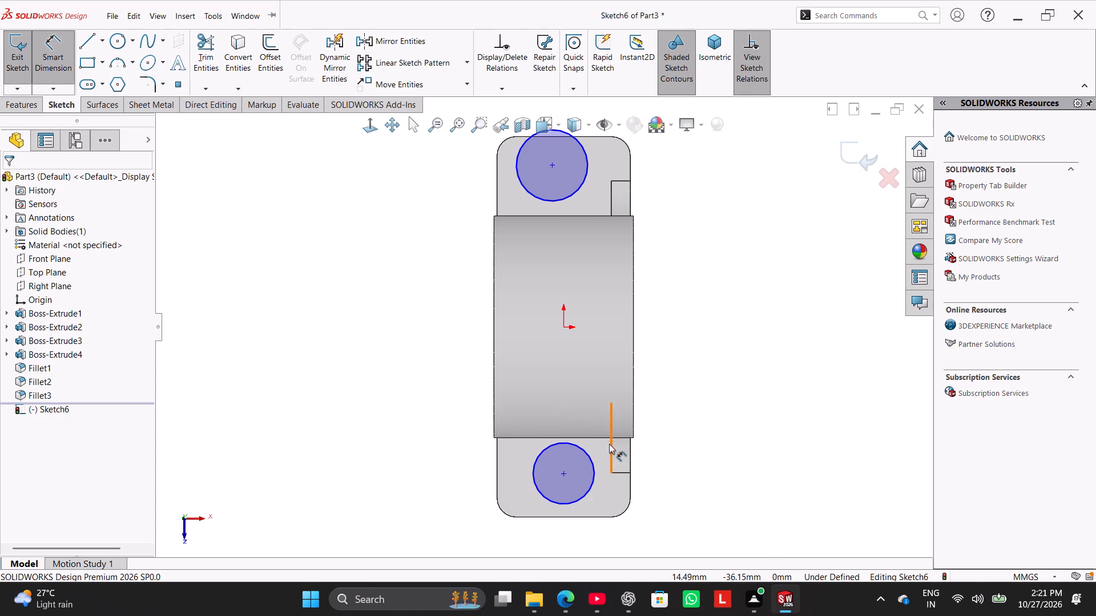
{"action": "left_click", "coordinate": [595, 476]}
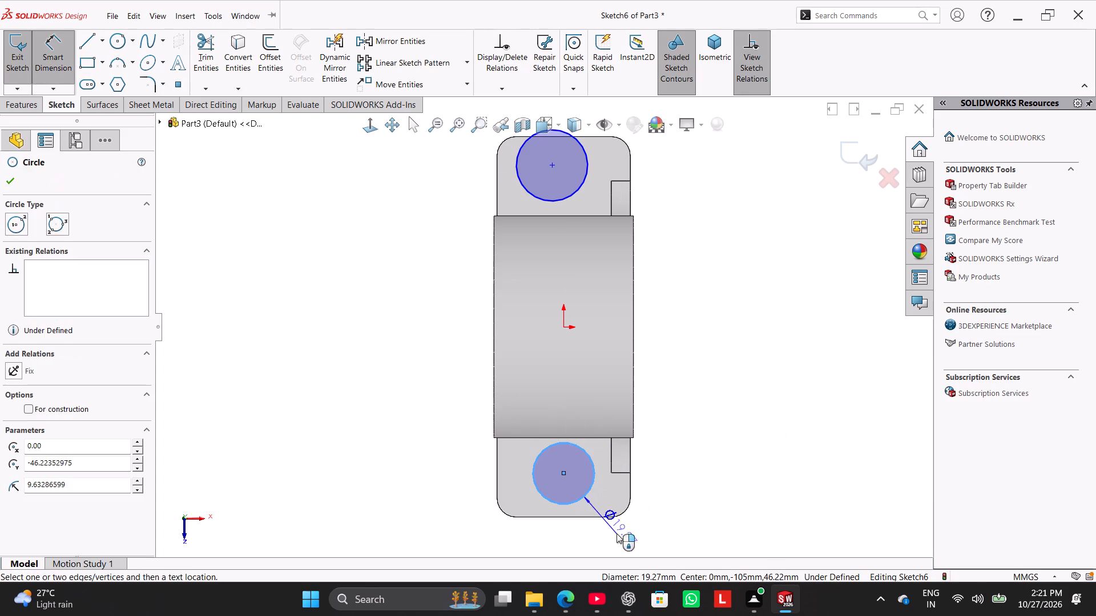
{"action": "left_click", "coordinate": [616, 533]}
{"action": "type", "text": "15"}
{"action": "key", "text": "Return"}
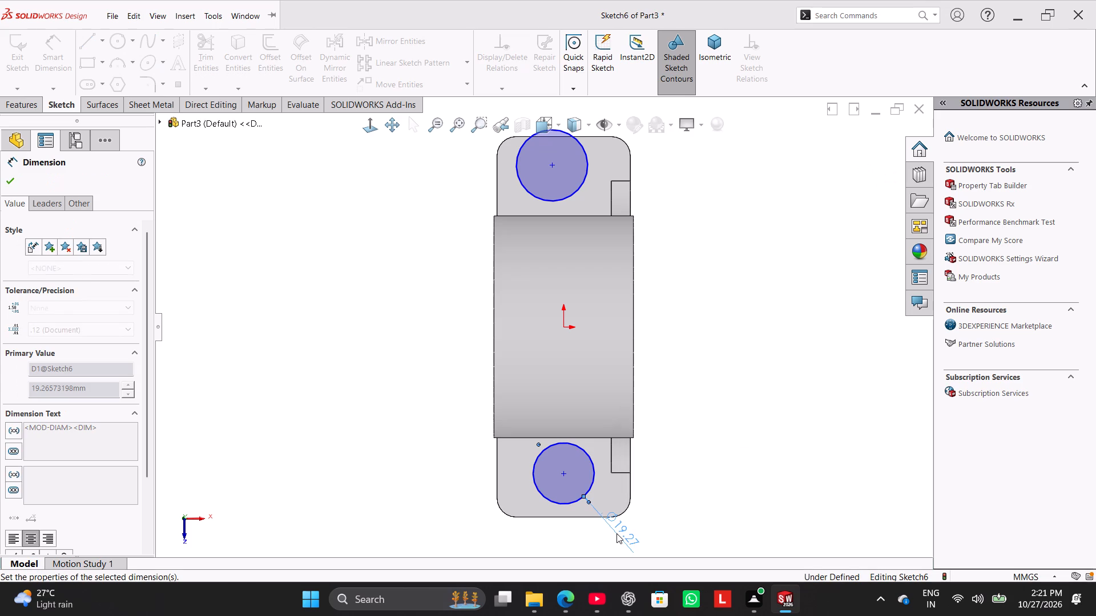
{"action": "right_click", "coordinate": [647, 428]}
{"action": "left_click", "coordinate": [681, 464]}
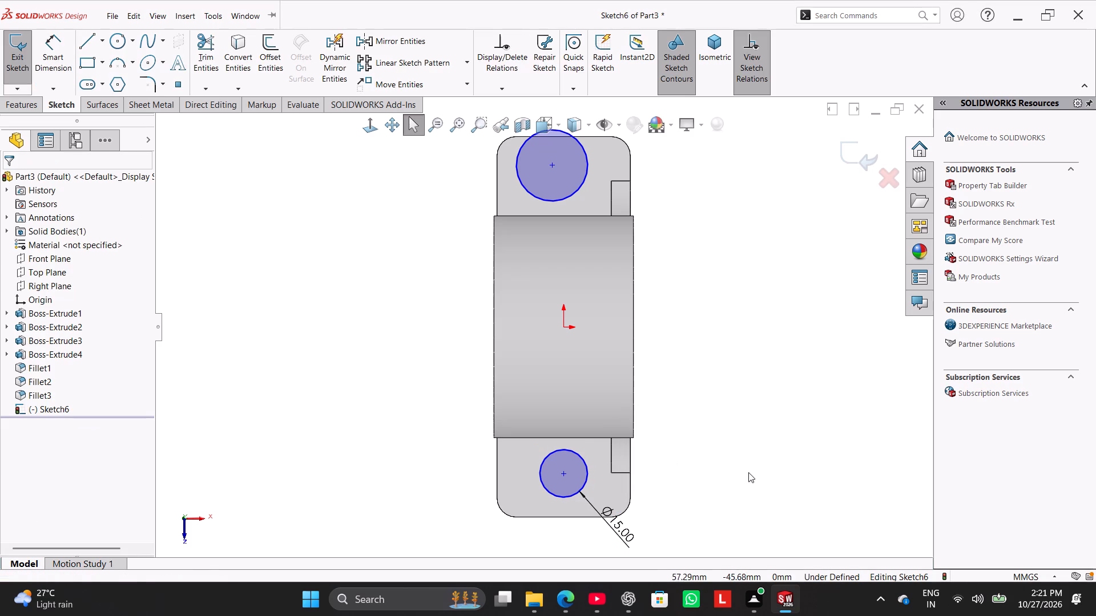
Add an Equal relation between the two circles on the base plate.
{"action": "left_click_drag", "start_coordinate": [801, 520], "coordinate": [536, 477]}
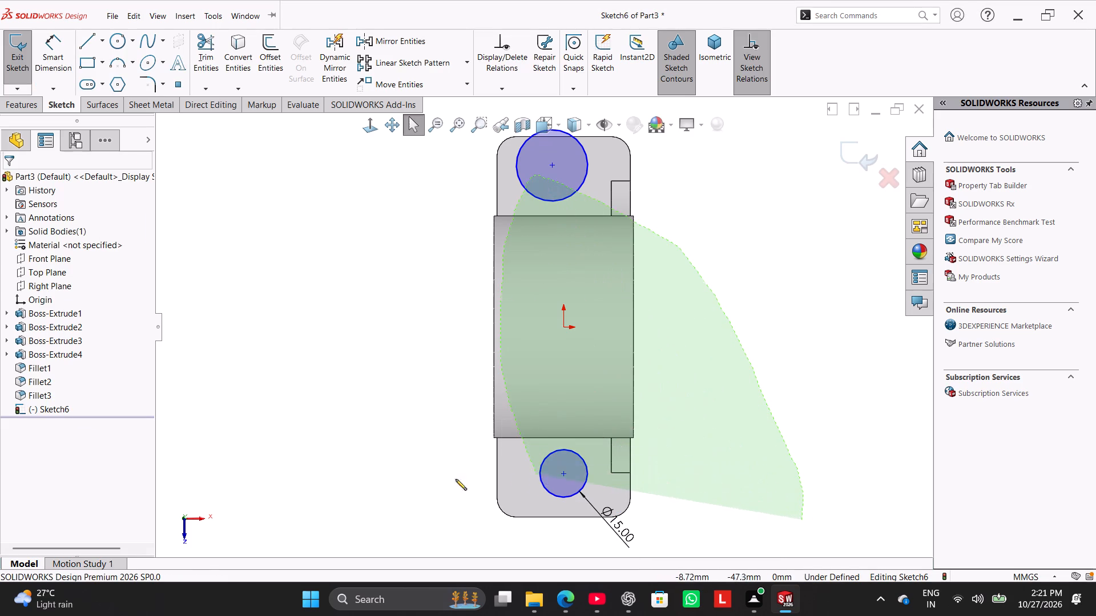
{"action": "right_click", "coordinate": [199, 331]}
{"action": "left_click", "coordinate": [217, 253]}
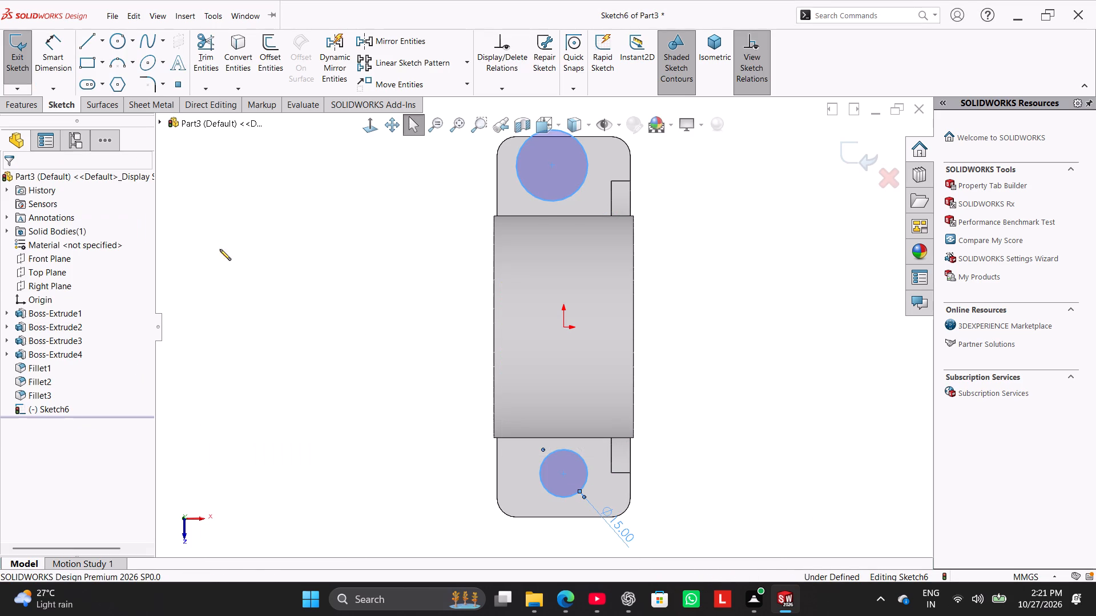
{"action": "left_click_drag", "start_coordinate": [683, 486], "coordinate": [523, 460], "text": "ctrl"}
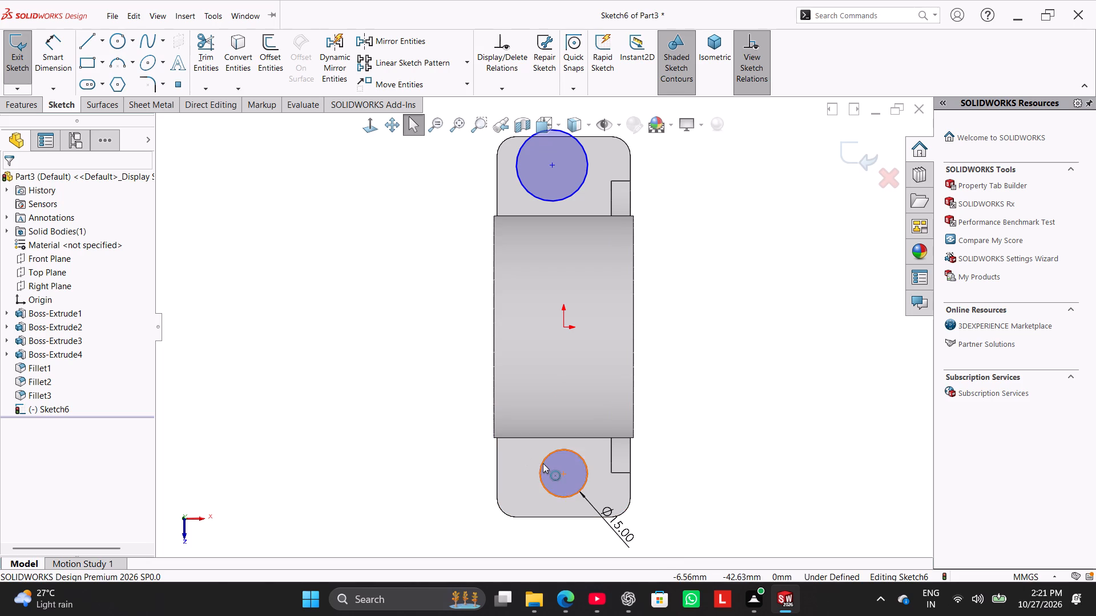
{"action": "left_click", "coordinate": [543, 462]}
{"action": "left_click", "coordinate": [562, 201], "text": "ctrl"}
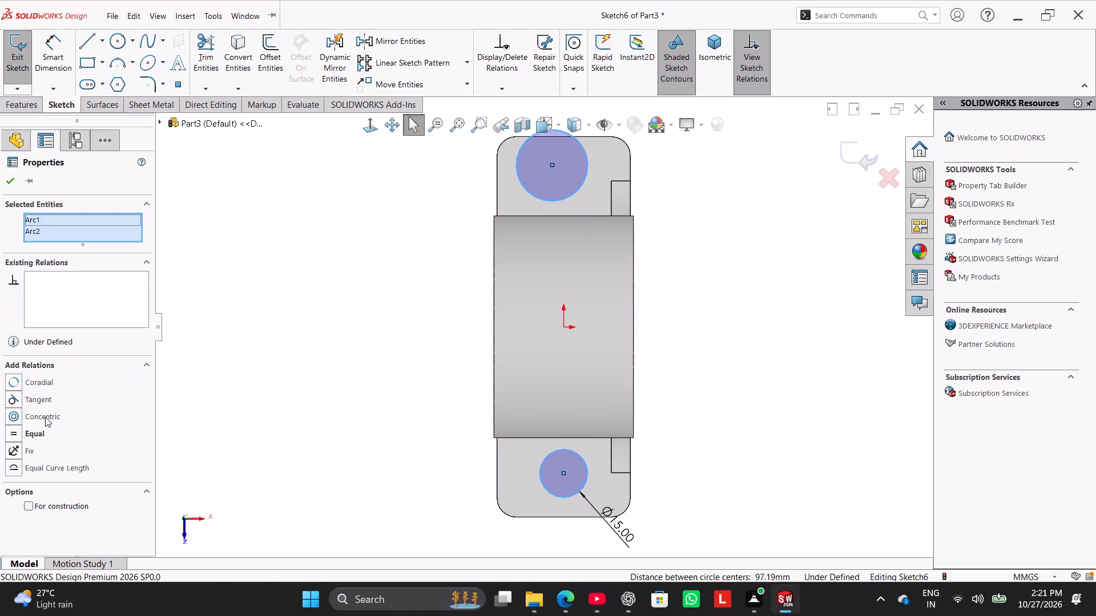
{"action": "left_click", "coordinate": [41, 436]}
{"action": "left_click", "coordinate": [248, 364]}
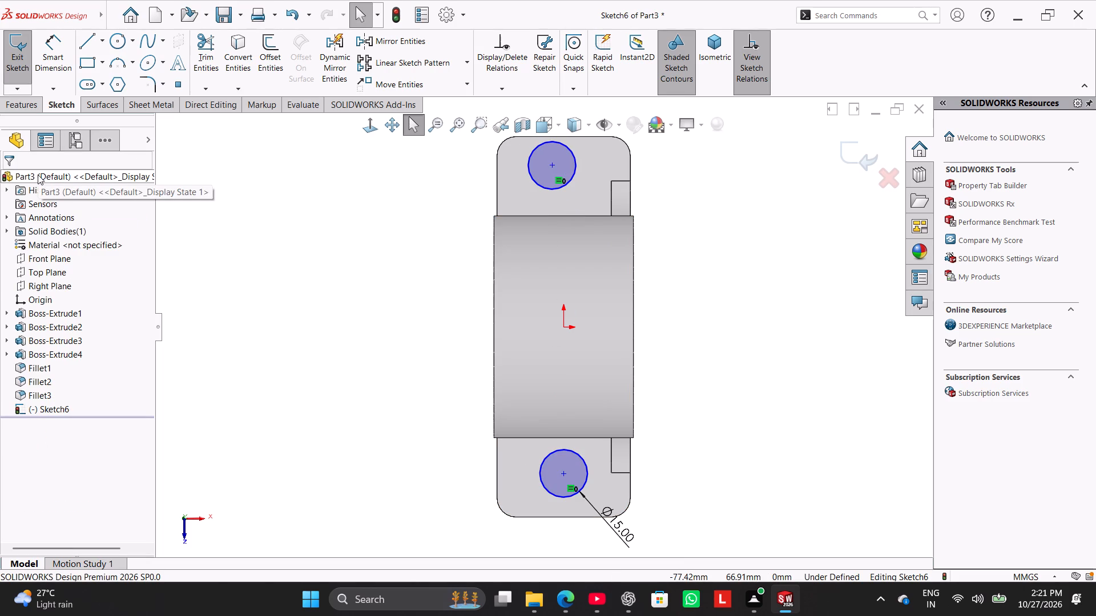
Add a Vertical relation between each circle's centre and the origin.
{"action": "left_click", "coordinate": [561, 476], "text": "ctrl"}
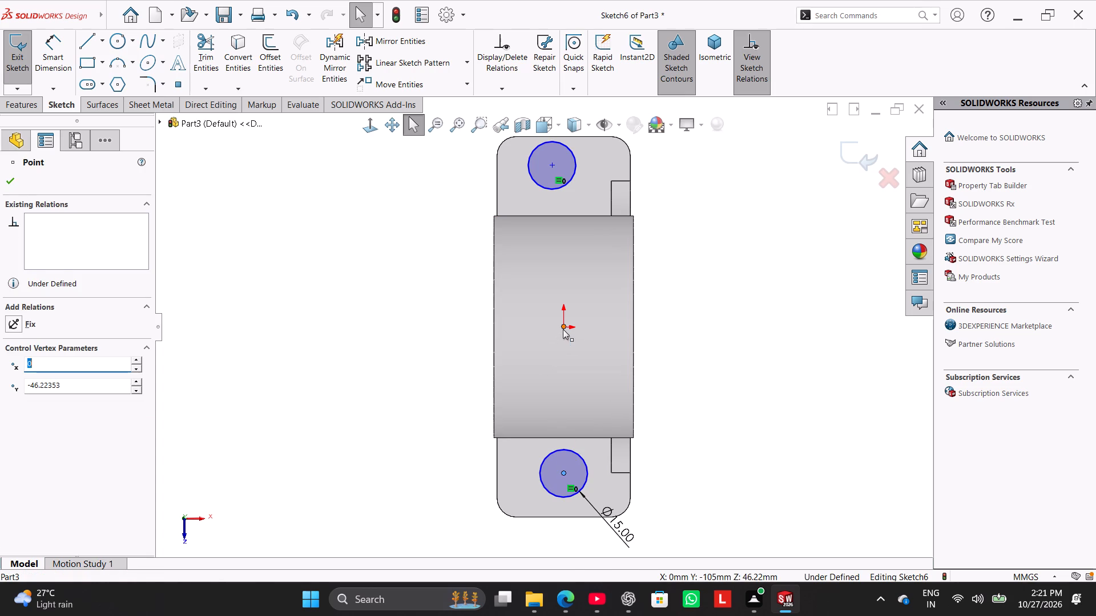
{"action": "left_click", "coordinate": [563, 329], "text": "ctrl"}
{"action": "left_click", "coordinate": [41, 397]}
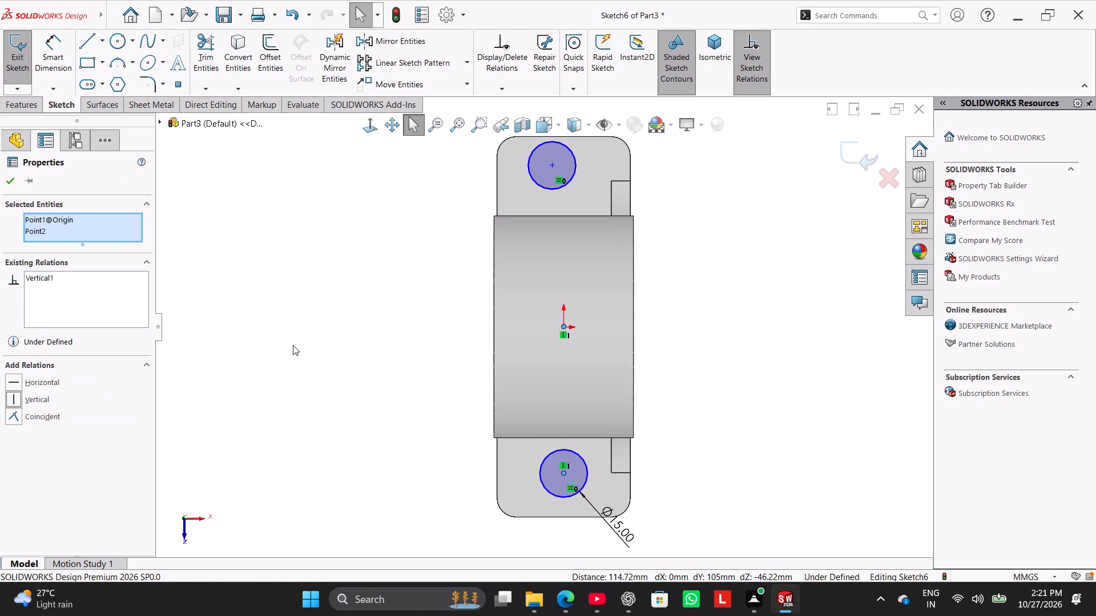
{"action": "left_click", "coordinate": [293, 345]}
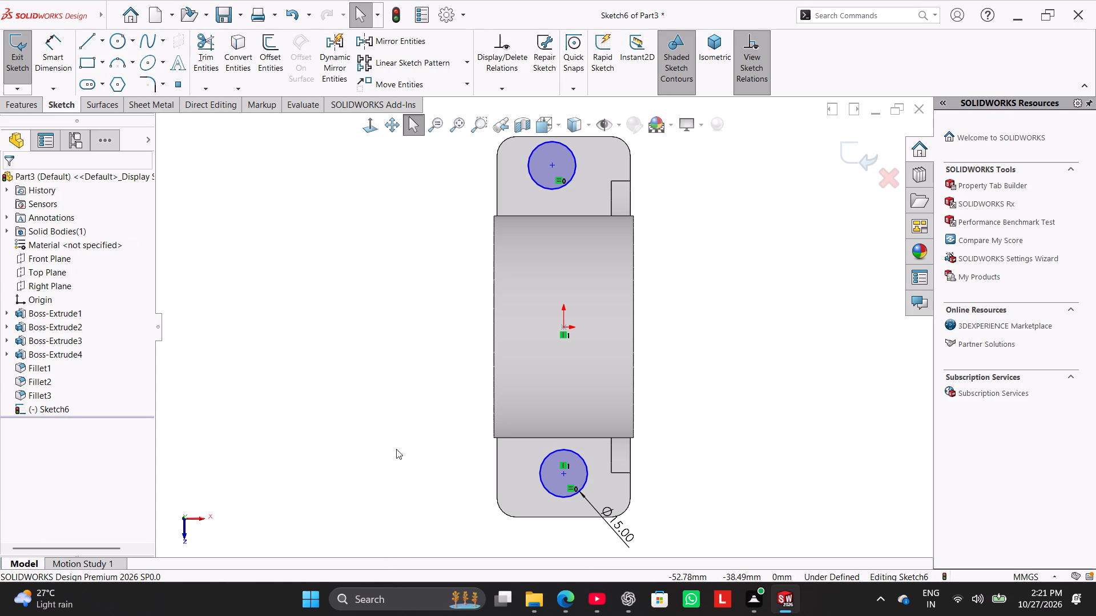
{"action": "left_click", "coordinate": [554, 163], "text": "ctrl"}
{"action": "left_click", "coordinate": [561, 326], "text": "ctrl"}
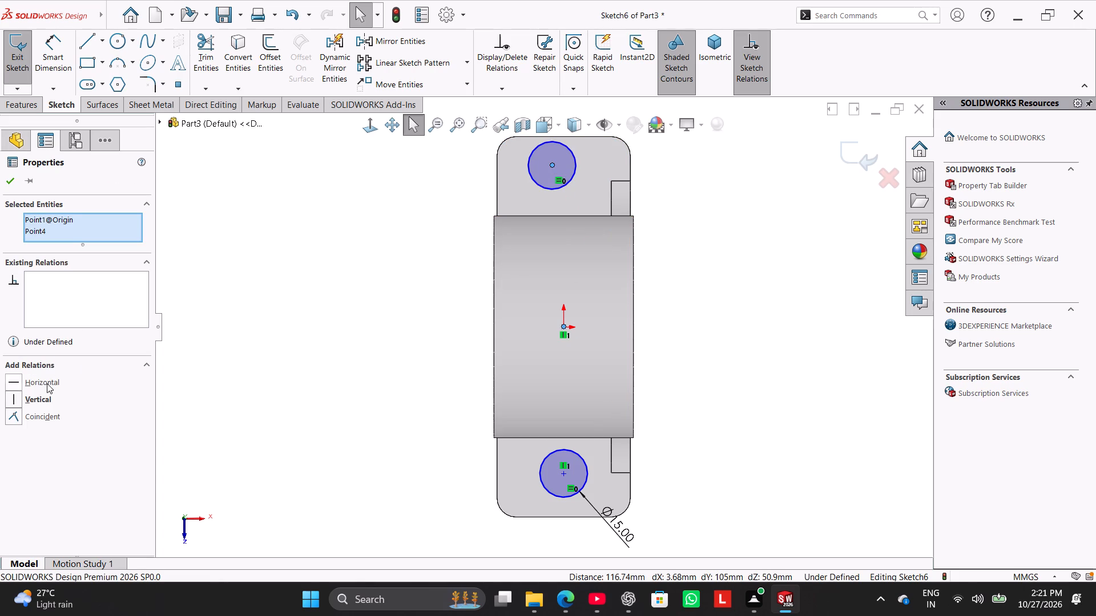
{"action": "left_click", "coordinate": [45, 398]}
{"action": "left_click", "coordinate": [250, 332]}
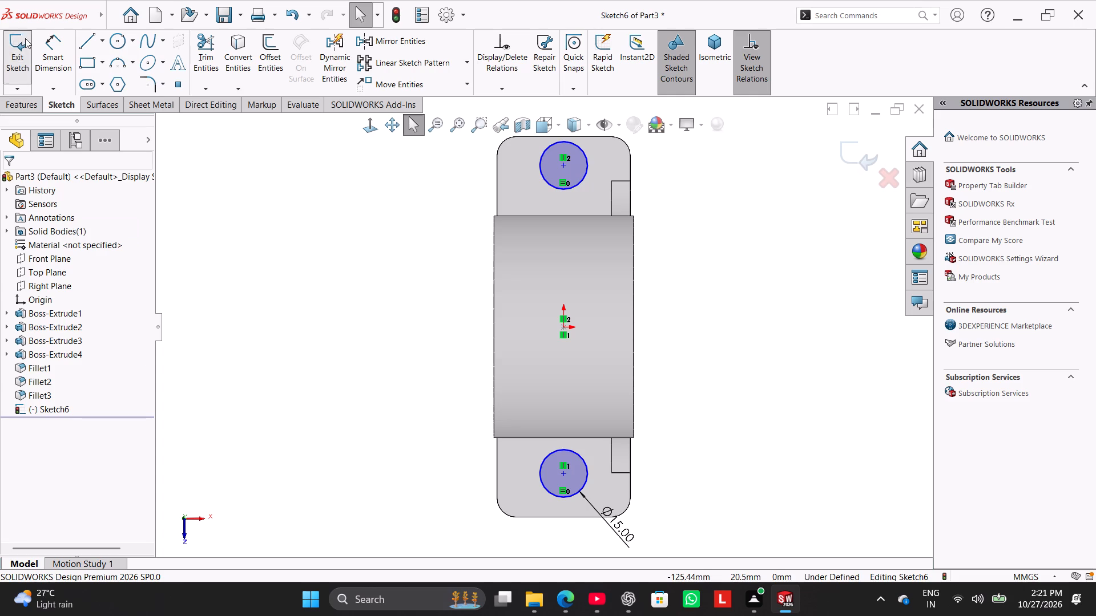
Dimension the distance between the two circle centres as 90 mm.
{"action": "left_click", "coordinate": [46, 39]}
{"action": "left_click", "coordinate": [561, 167]}
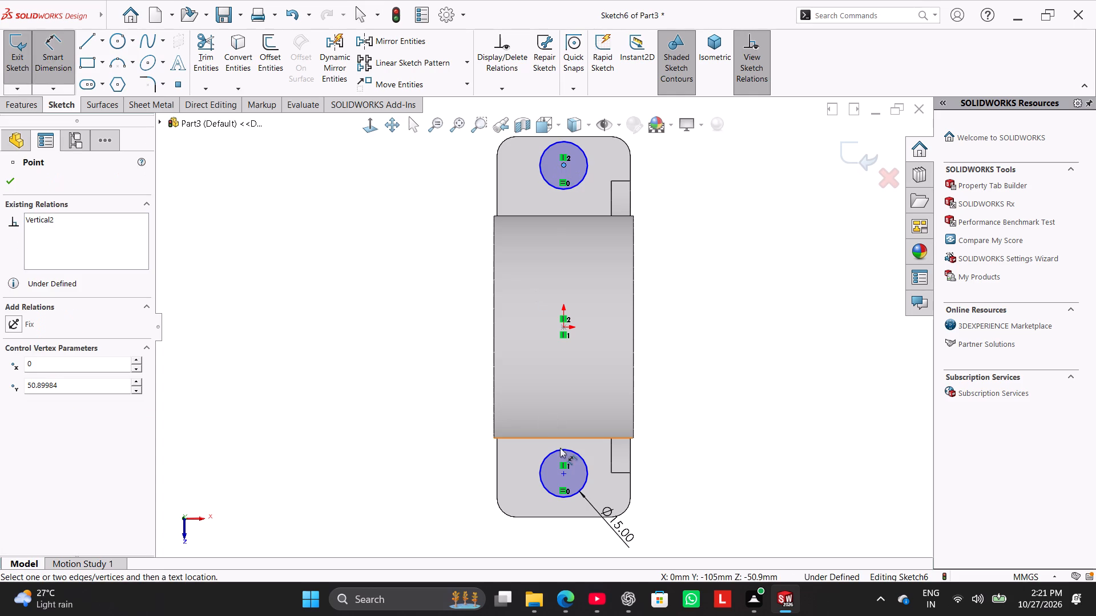
{"action": "left_click", "coordinate": [563, 473]}
{"action": "left_click", "coordinate": [676, 339]}
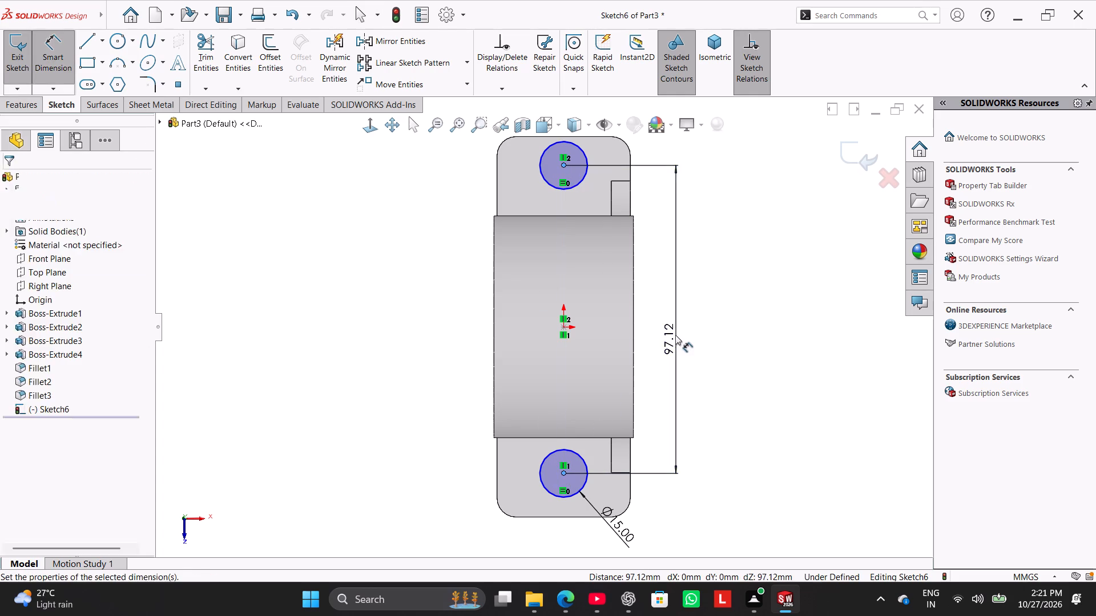
{"action": "type", "text": "90"}
{"action": "key", "text": "Return"}
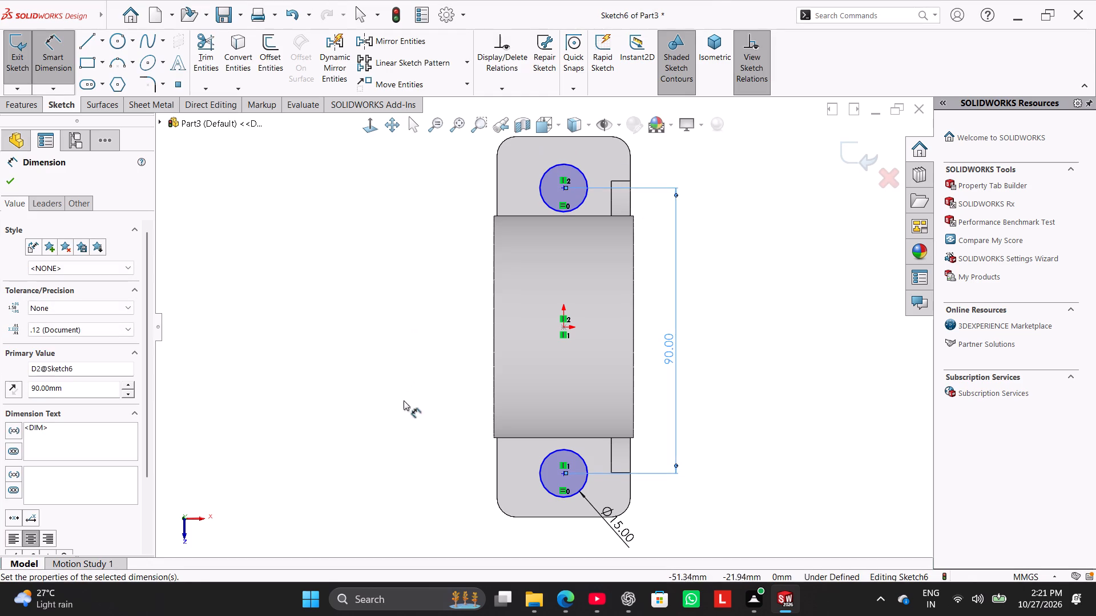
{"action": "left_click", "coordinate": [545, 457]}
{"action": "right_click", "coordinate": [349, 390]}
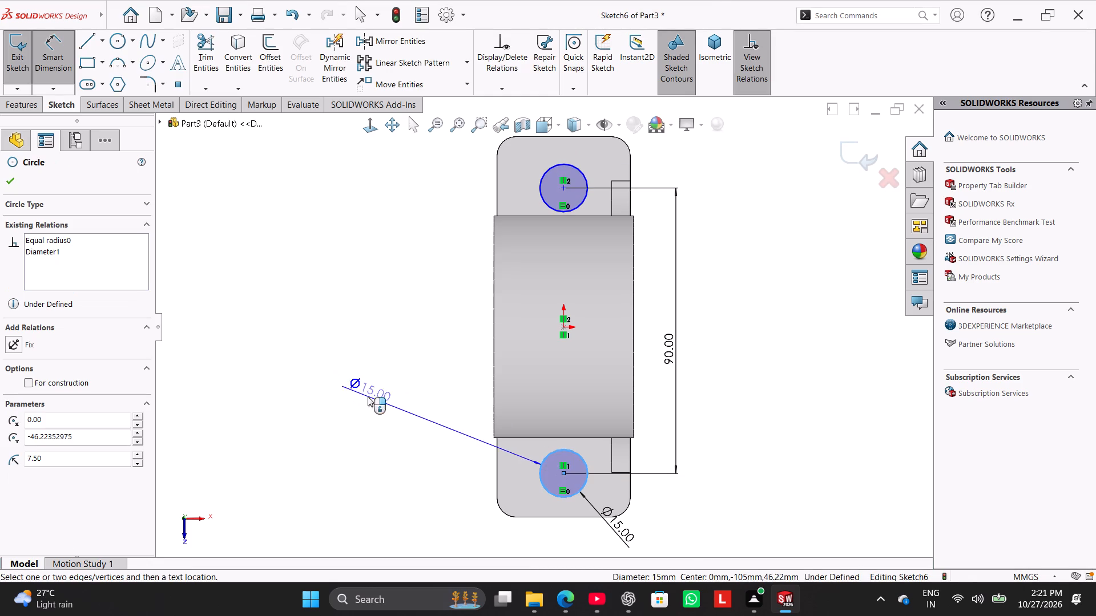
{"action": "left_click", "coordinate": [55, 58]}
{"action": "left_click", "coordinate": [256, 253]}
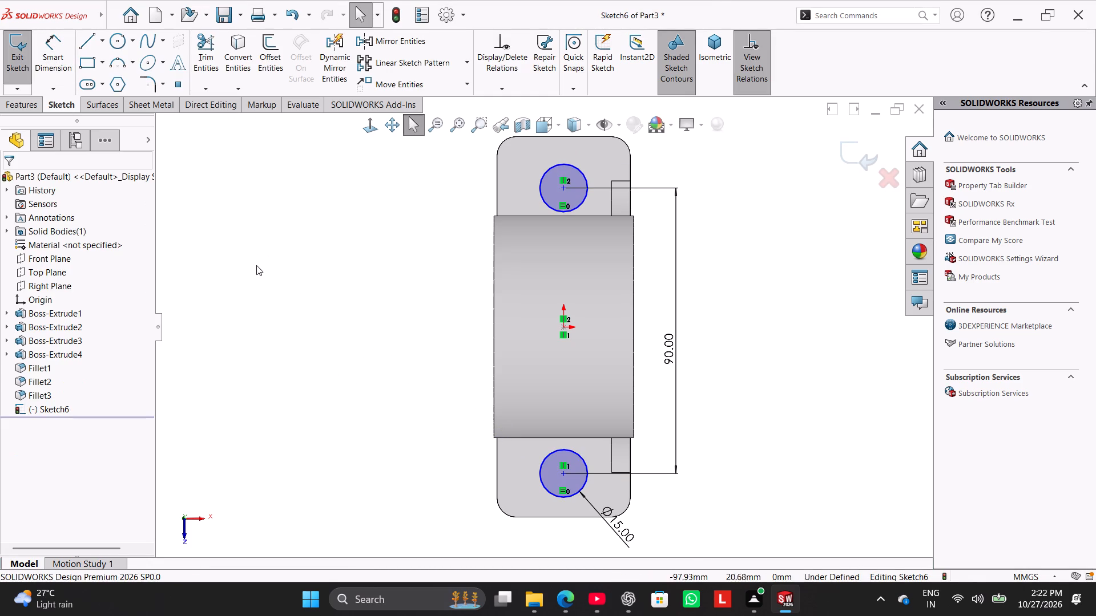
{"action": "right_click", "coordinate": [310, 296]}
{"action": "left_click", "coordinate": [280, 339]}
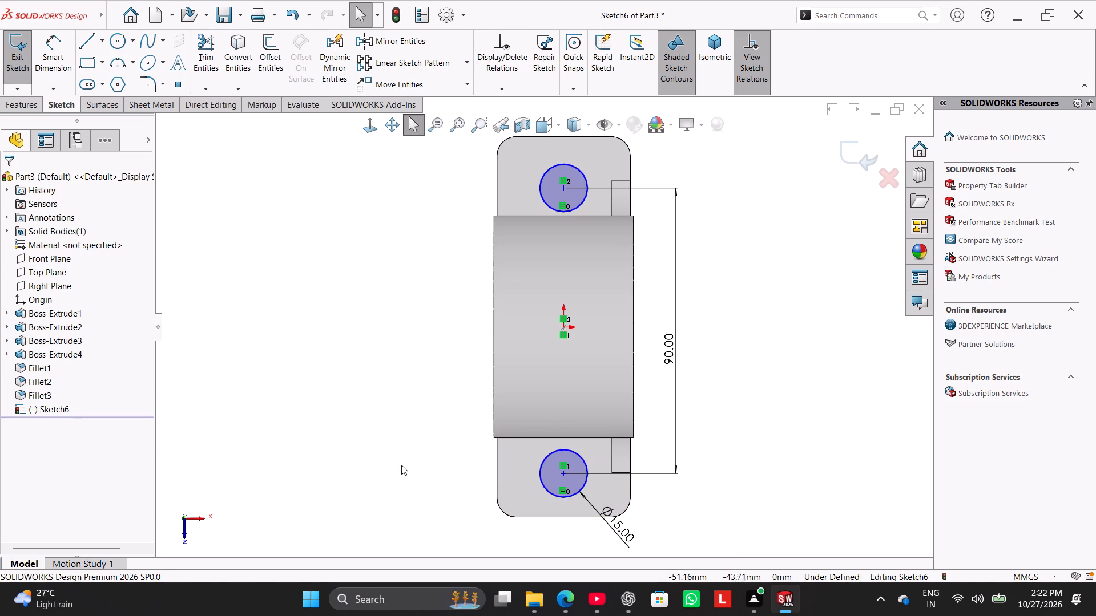
Shift the linked circle pair along the base plate's length until it sits roughly centred about the origin.
{"action": "left_click_drag", "start_coordinate": [562, 474], "coordinate": [579, 425]}
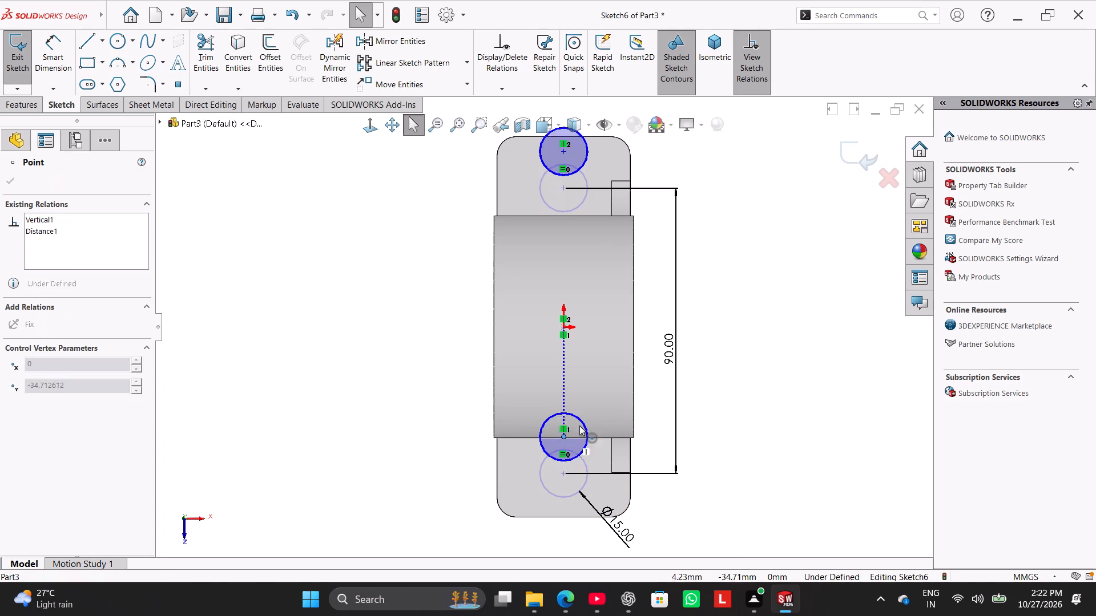
{"action": "left_click_drag", "start_coordinate": [579, 425], "coordinate": [575, 443]}
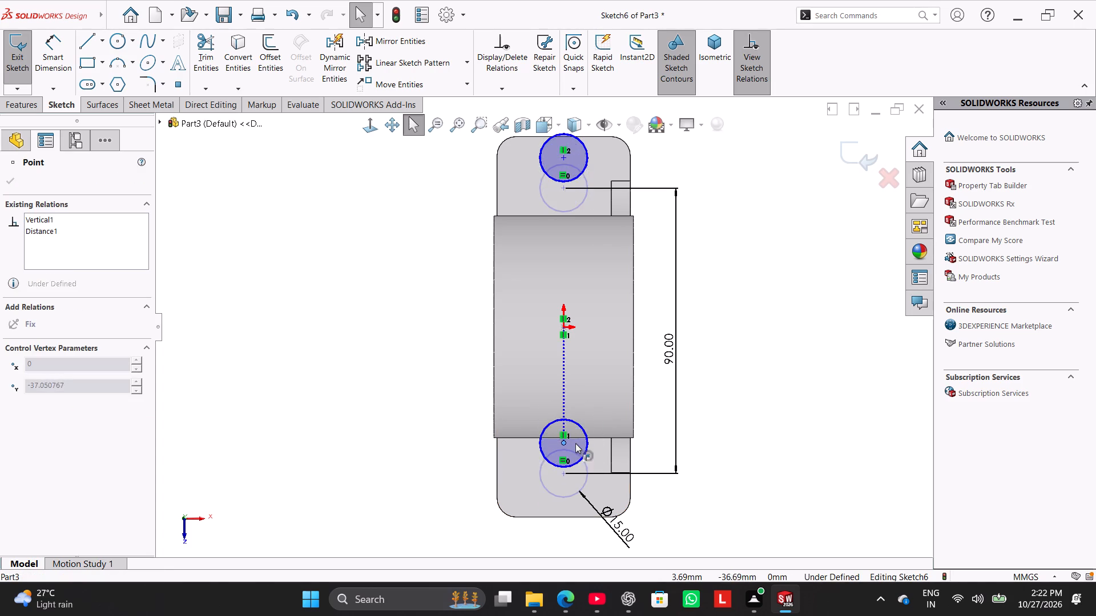
{"action": "left_click_drag", "start_coordinate": [575, 443], "coordinate": [577, 468]}
{"action": "left_click_drag", "start_coordinate": [312, 404], "coordinate": [306, 397]}
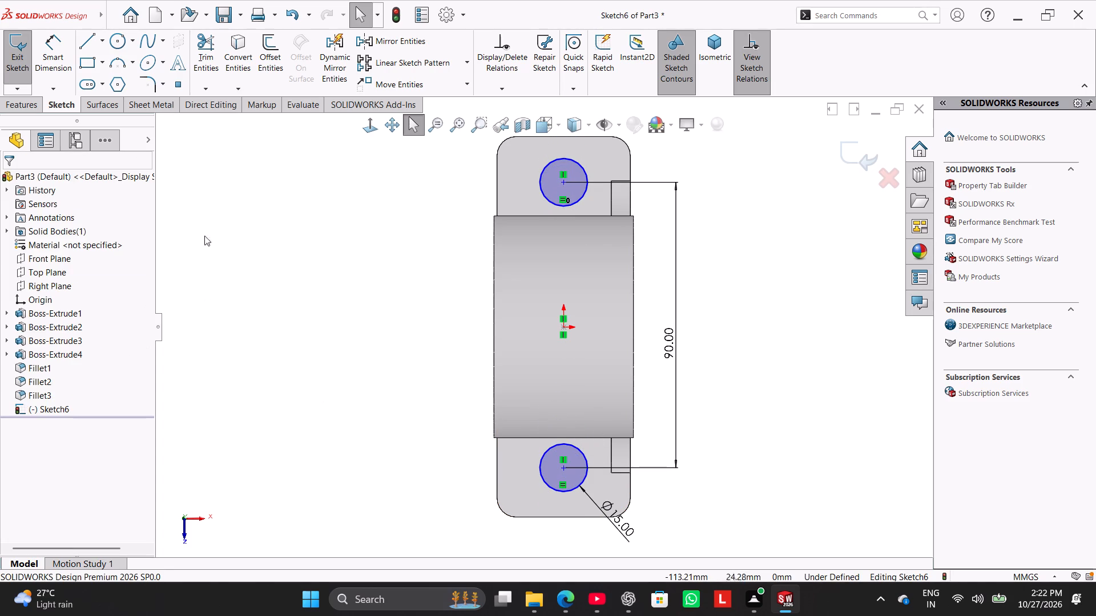
Draw a horizontal construction centerline from the origin to the ring's side edge.
{"action": "left_click", "coordinate": [99, 31]}
{"action": "left_click", "coordinate": [108, 71]}
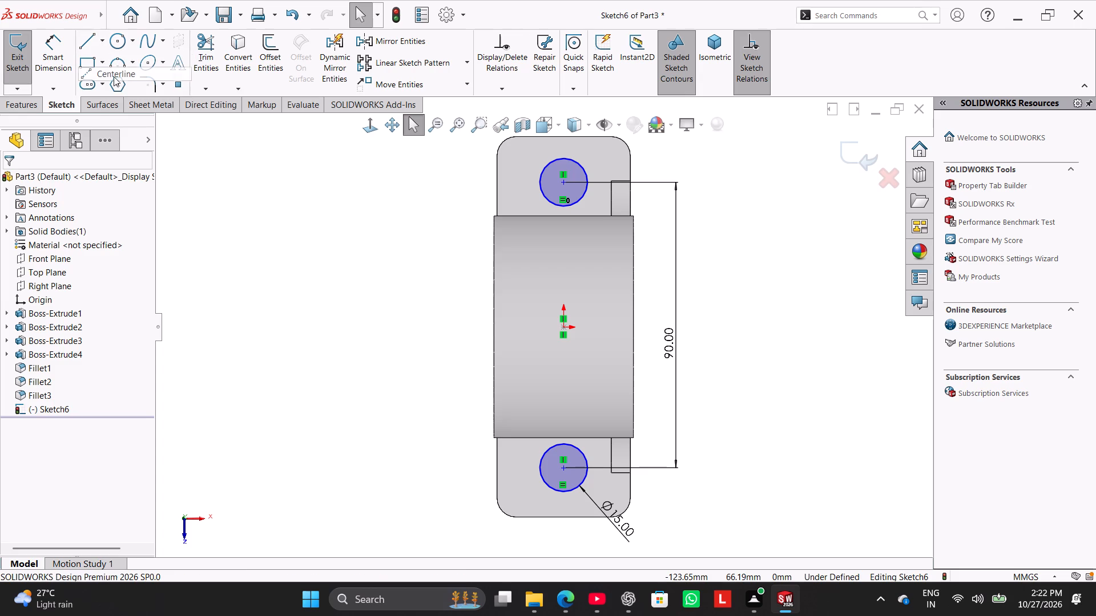
{"action": "left_click", "coordinate": [565, 326]}
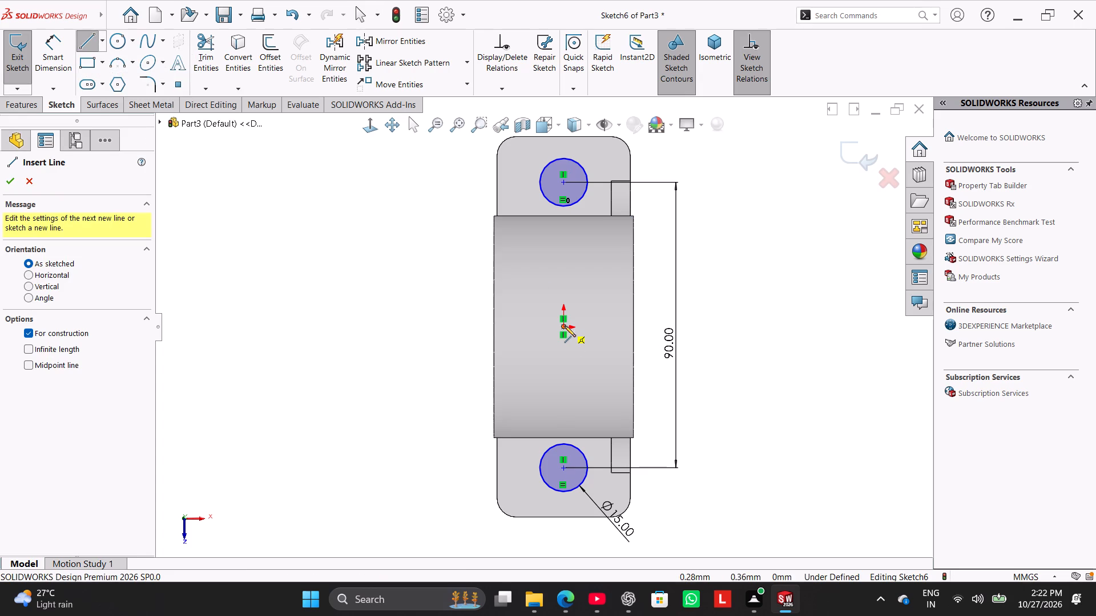
{"action": "left_click", "coordinate": [493, 325]}
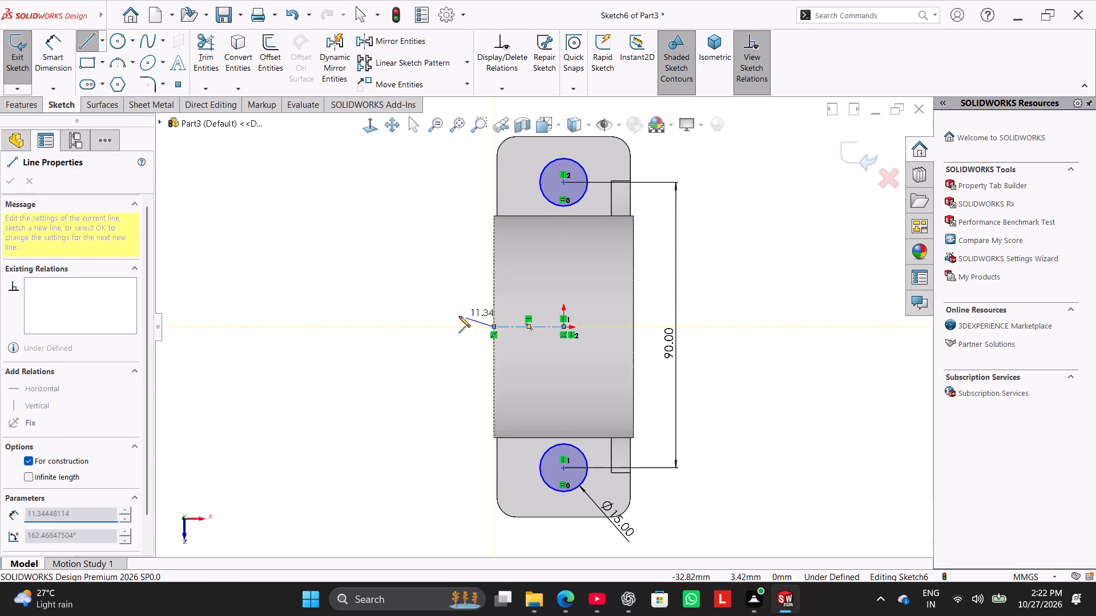
{"action": "right_click", "coordinate": [459, 316]}
{"action": "left_click", "coordinate": [472, 322]}
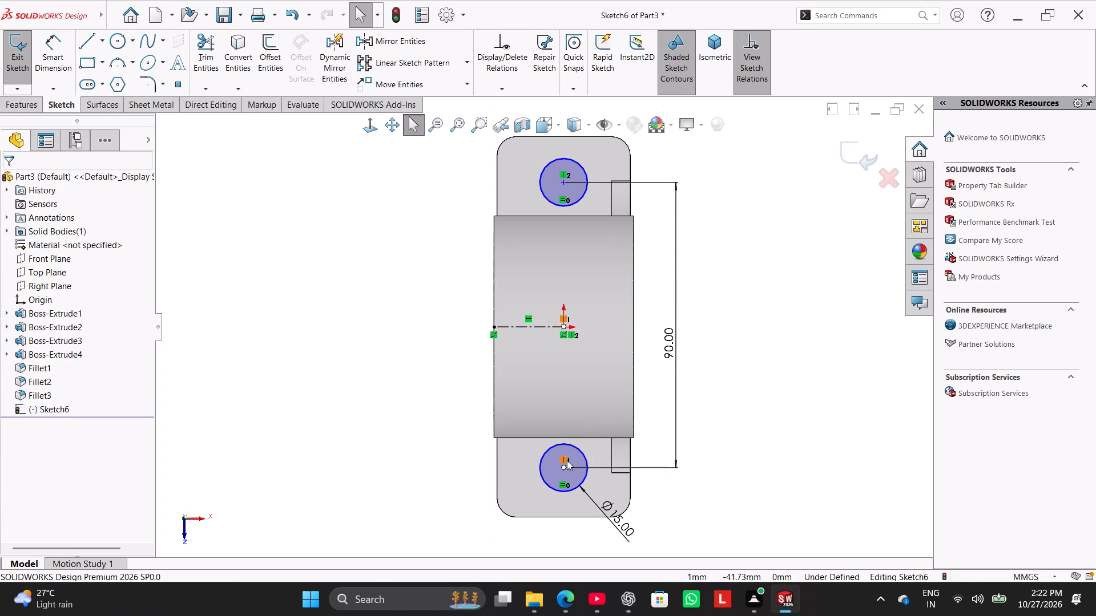
Add a Symmetric relation between the two base circles about the horizontal centerline.
{"action": "left_click", "coordinate": [546, 467], "text": "ctrl"}
{"action": "left_click", "coordinate": [532, 330], "text": "ctrl"}
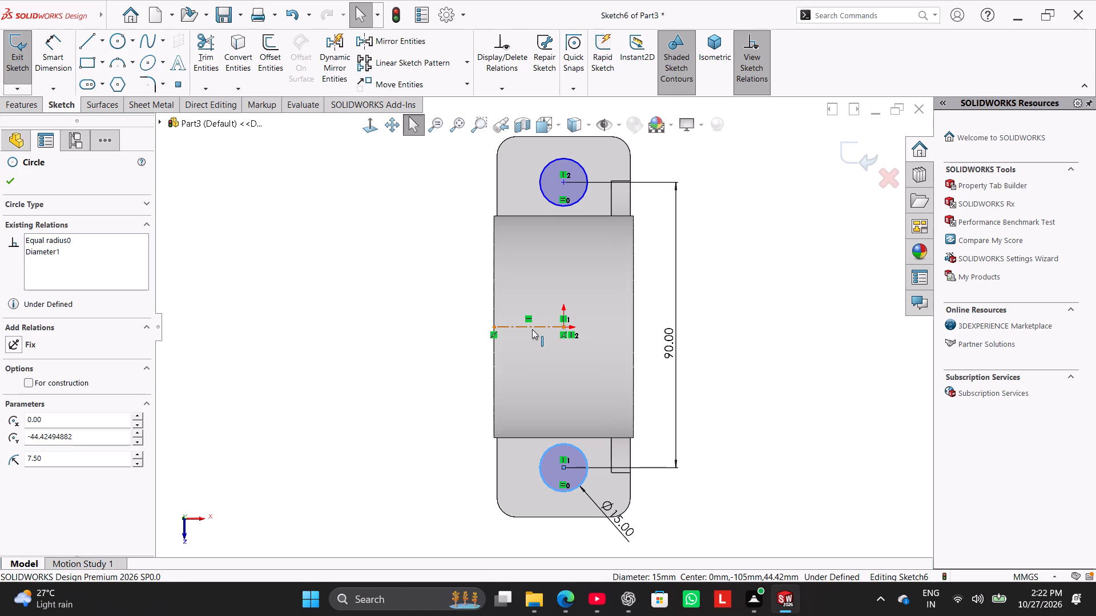
{"action": "left_click", "coordinate": [555, 205], "text": "ctrl"}
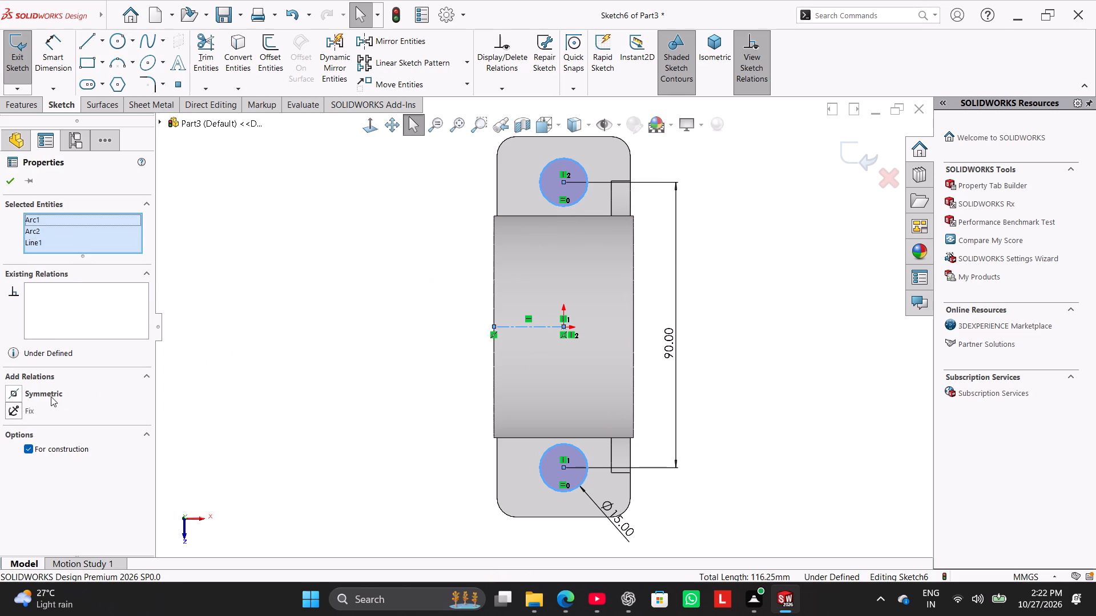
{"action": "left_click", "coordinate": [49, 396]}
{"action": "left_click", "coordinate": [214, 341]}
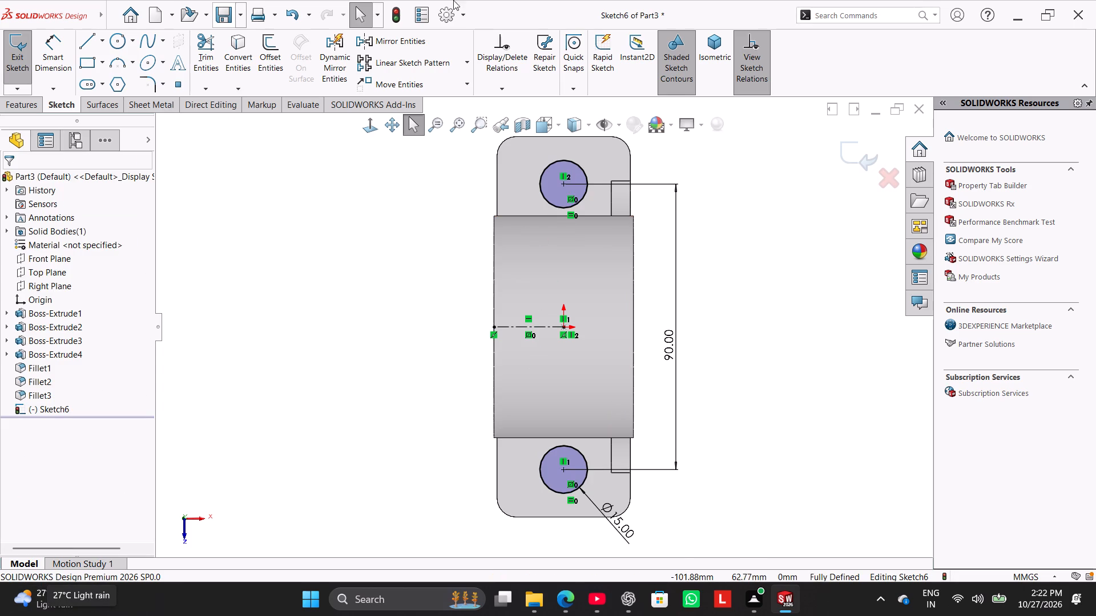
Cut both circles through the base plate with an Up To Next extruded cut.
{"action": "left_click", "coordinate": [22, 107]}
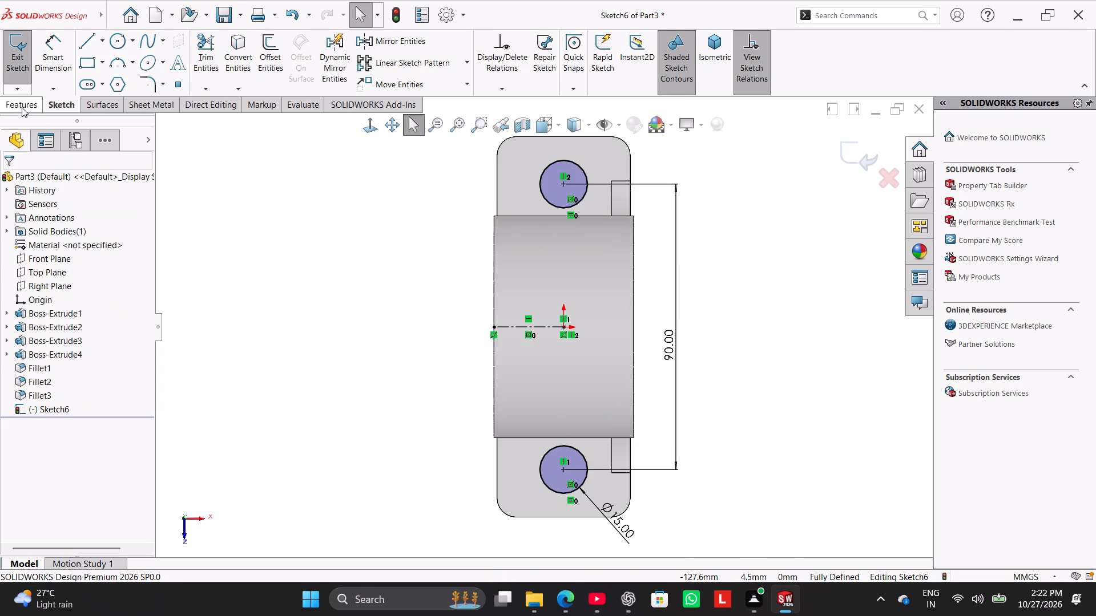
{"action": "left_click", "coordinate": [198, 62]}
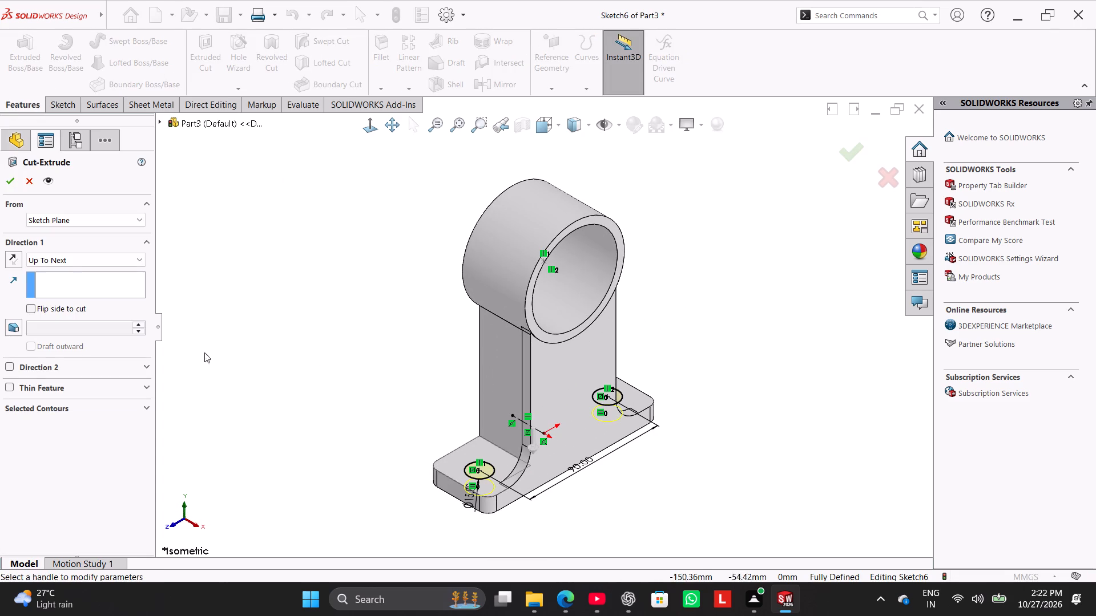
{"action": "left_click", "coordinate": [1, 179]}
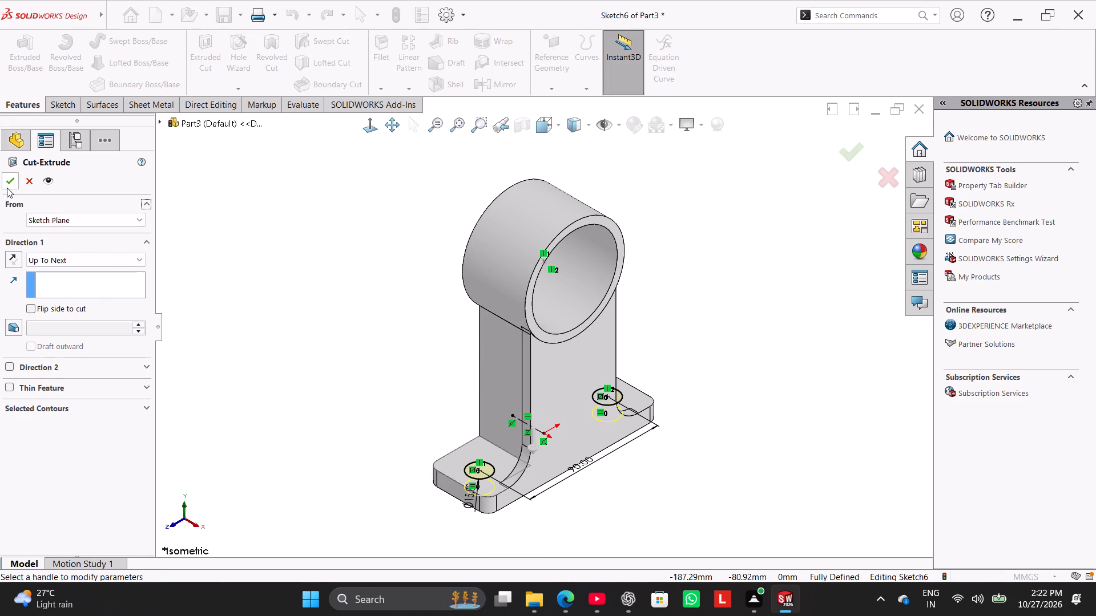
{"action": "left_click", "coordinate": [10, 183]}
{"action": "left_click", "coordinate": [289, 292]}
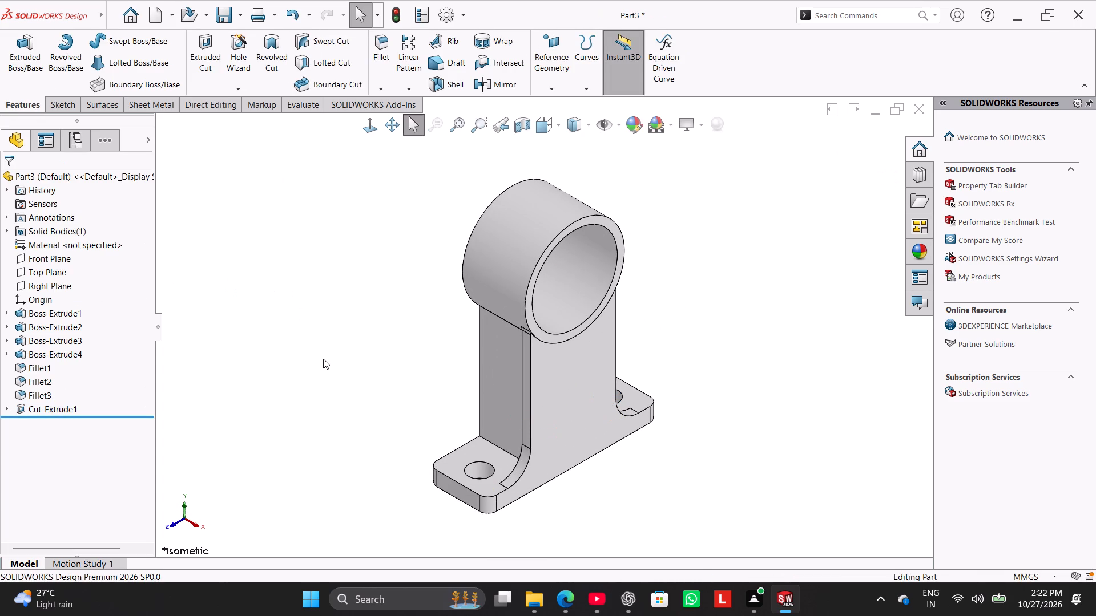
Sketch a line about 46 mm long on the Front Plane, from the support's outer face up to the ring's lower outer corner.
{"action": "left_click", "coordinate": [46, 257]}
{"action": "left_click", "coordinate": [58, 241]}
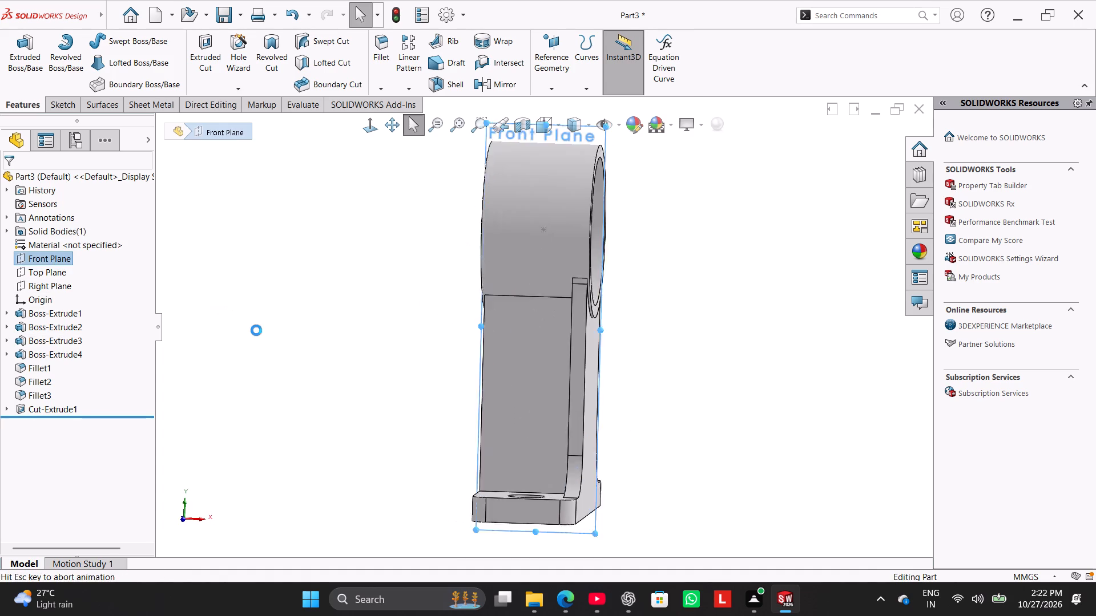
{"action": "left_click", "coordinate": [256, 331]}
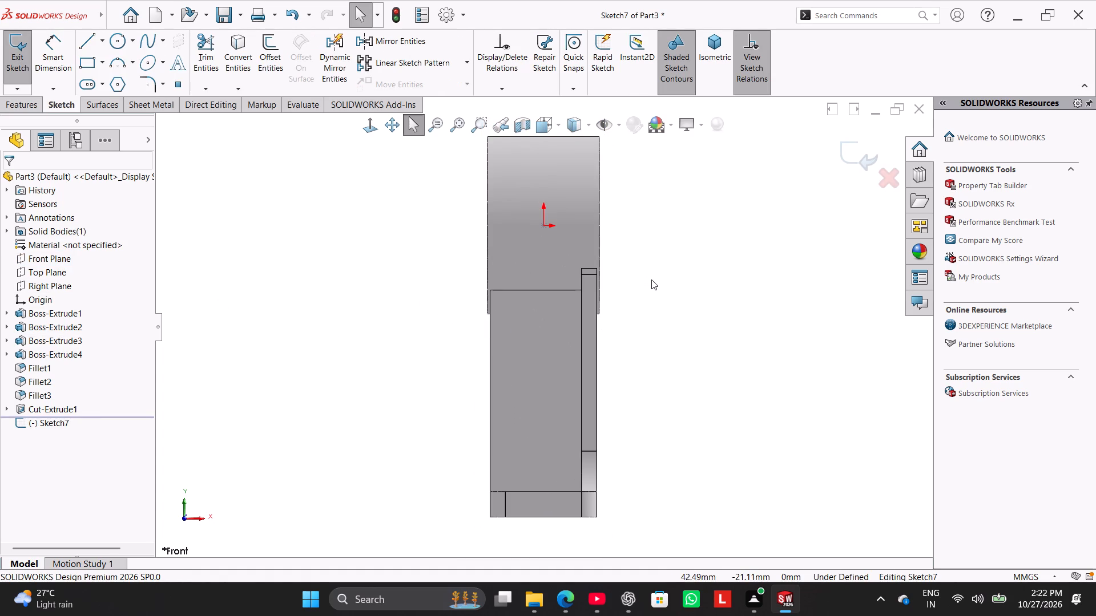
{"action": "scroll", "coordinate": [651, 279], "scroll_direction": "down", "scroll_amount": 1}
{"action": "scroll", "coordinate": [651, 279], "scroll_direction": "up", "scroll_amount": 2}
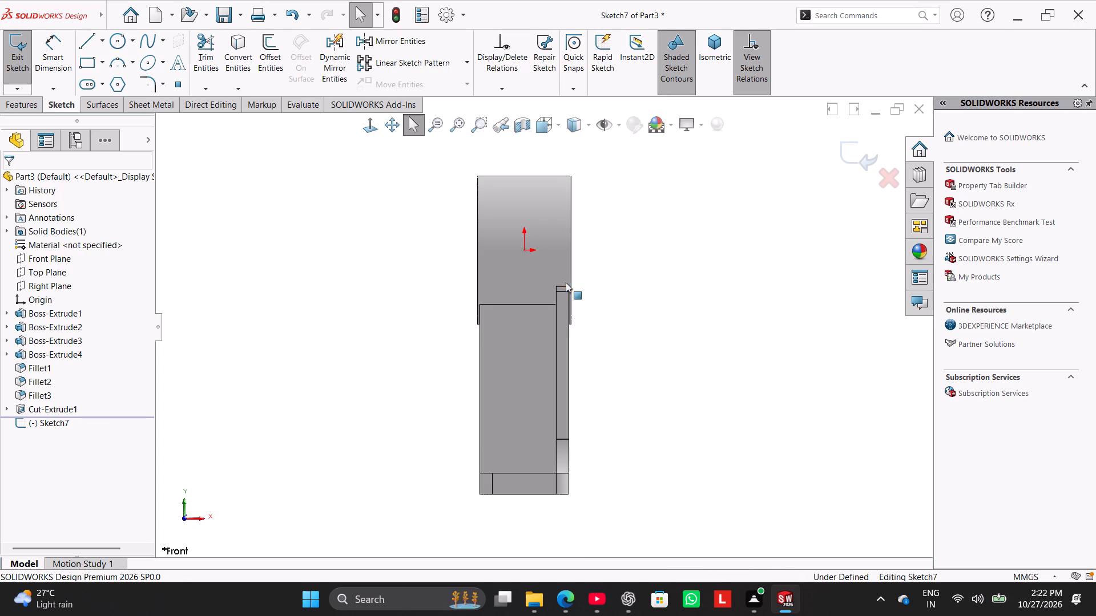
{"action": "scroll", "coordinate": [614, 282], "scroll_direction": "down", "scroll_amount": 2}
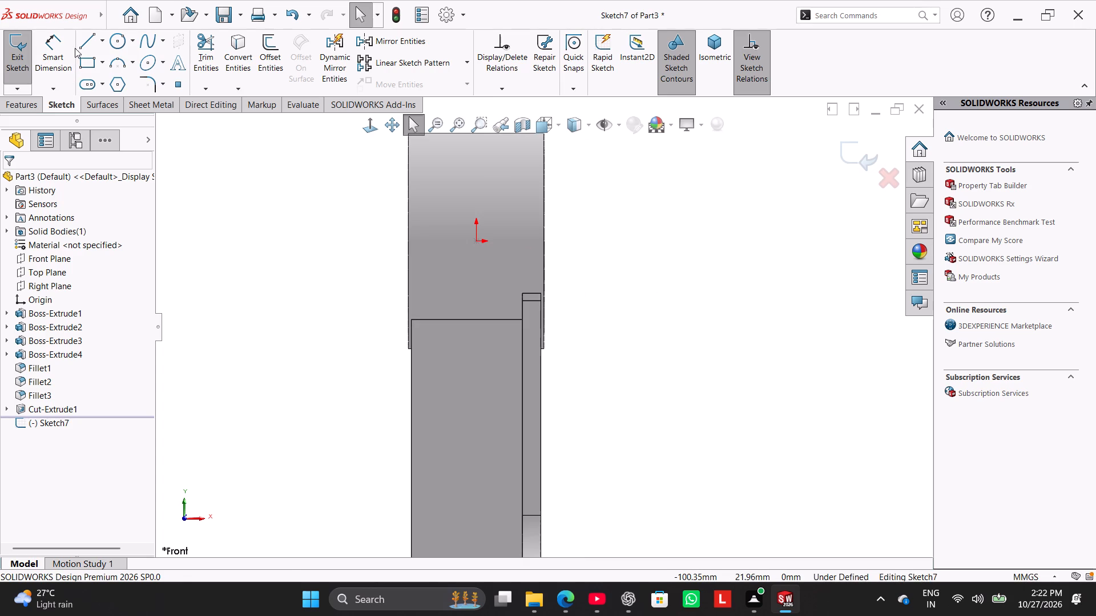
{"action": "left_click", "coordinate": [79, 42]}
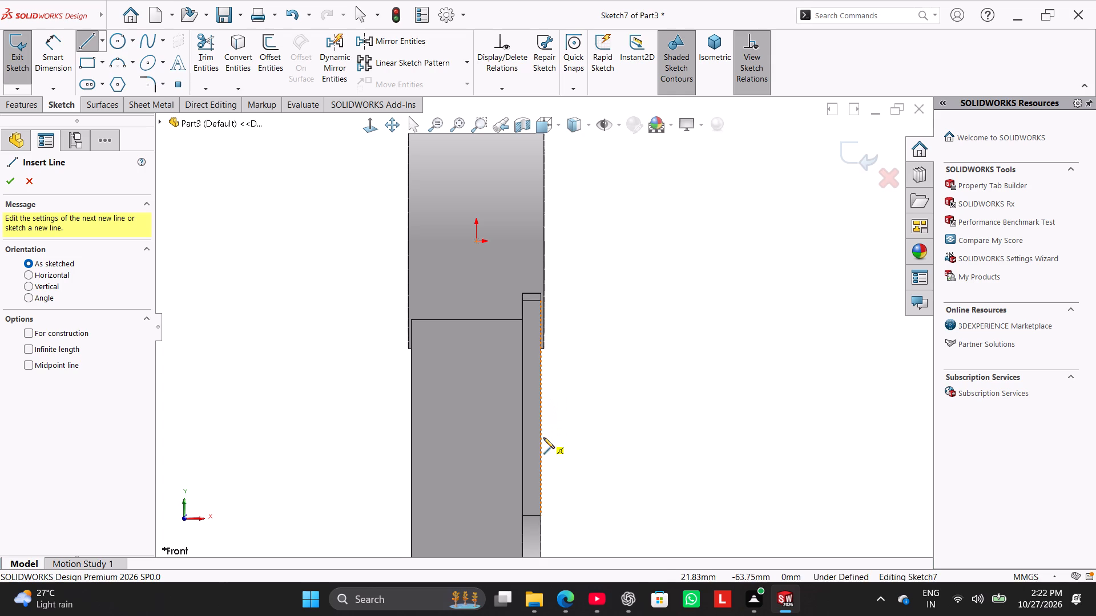
{"action": "scroll", "coordinate": [551, 445], "scroll_direction": "up", "scroll_amount": 2}
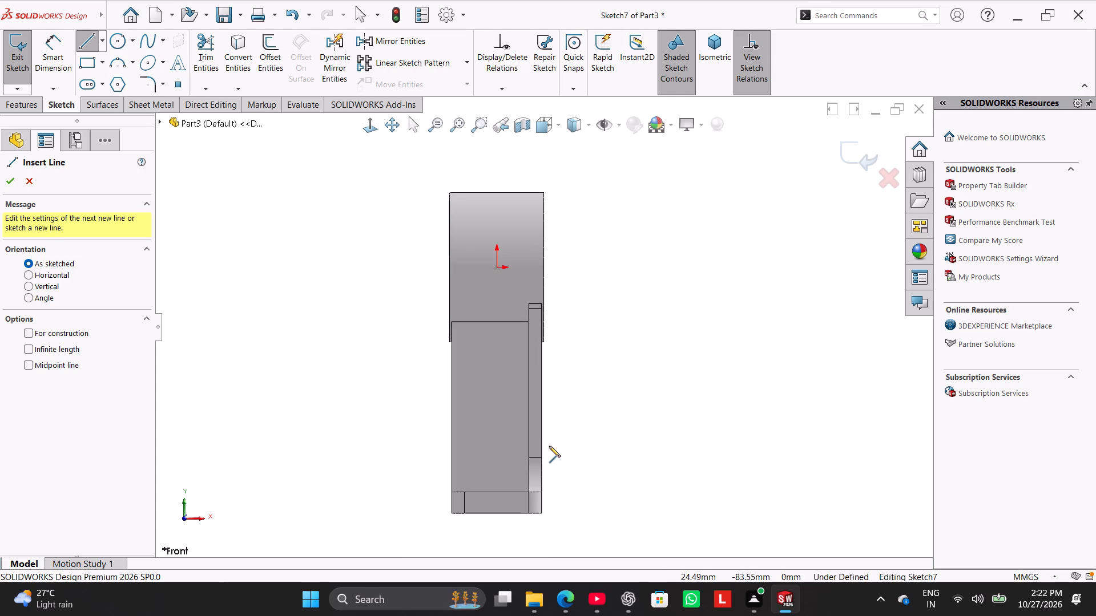
{"action": "left_click", "coordinate": [543, 441]}
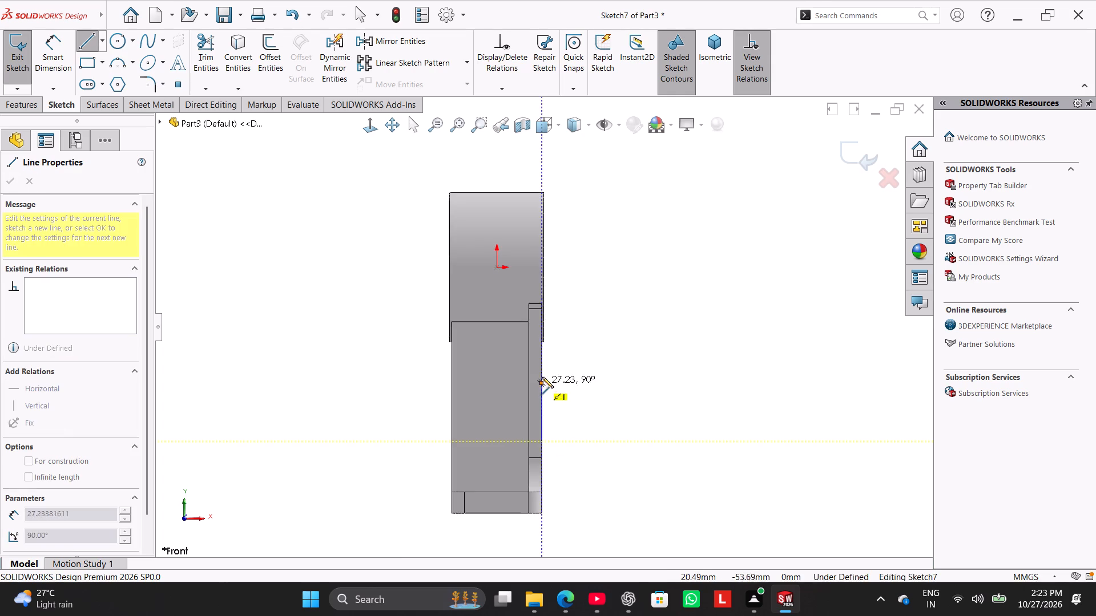
{"action": "scroll", "coordinate": [550, 342], "scroll_direction": "down", "scroll_amount": 7}
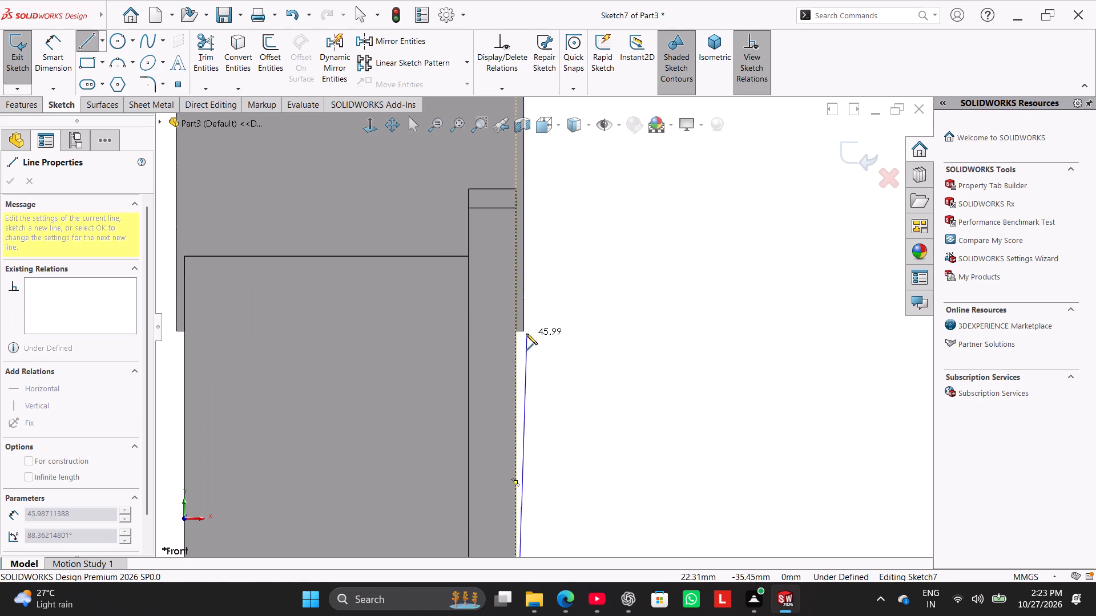
{"action": "left_click", "coordinate": [524, 331]}
{"action": "right_click", "coordinate": [557, 361]}
{"action": "left_click", "coordinate": [575, 374]}
Dimension the height of the line's lower endpoint above the base's bottom edge as 20 mm.
{"action": "scroll", "coordinate": [573, 423], "scroll_direction": "up", "scroll_amount": 2}
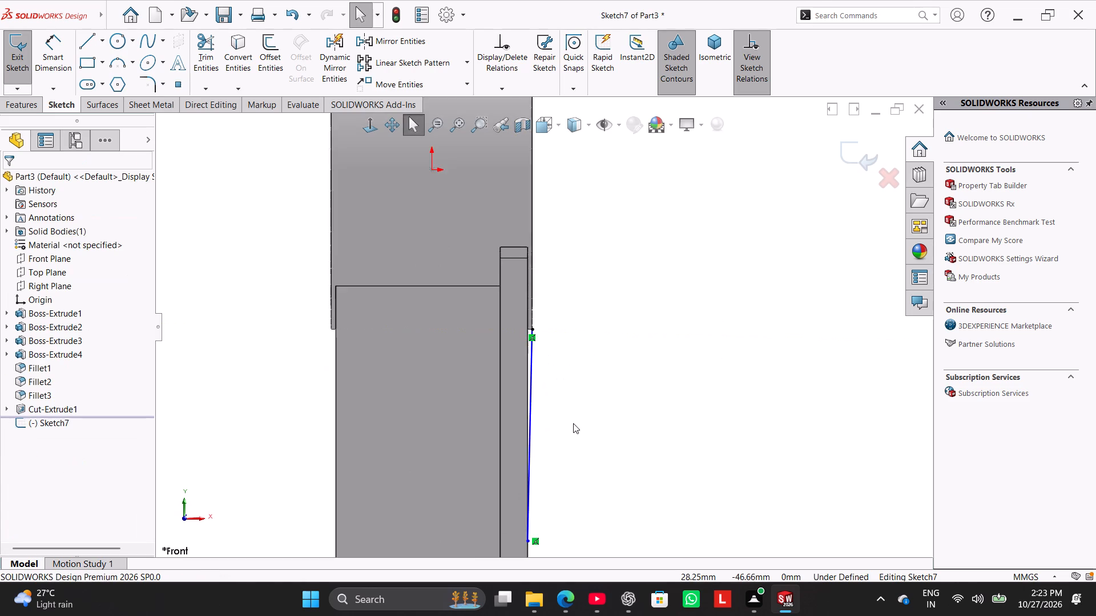
{"action": "scroll", "coordinate": [573, 423], "scroll_direction": "up", "scroll_amount": 3}
{"action": "left_click", "coordinate": [49, 49]}
{"action": "scroll", "coordinate": [547, 429], "scroll_direction": "up", "scroll_amount": 1}
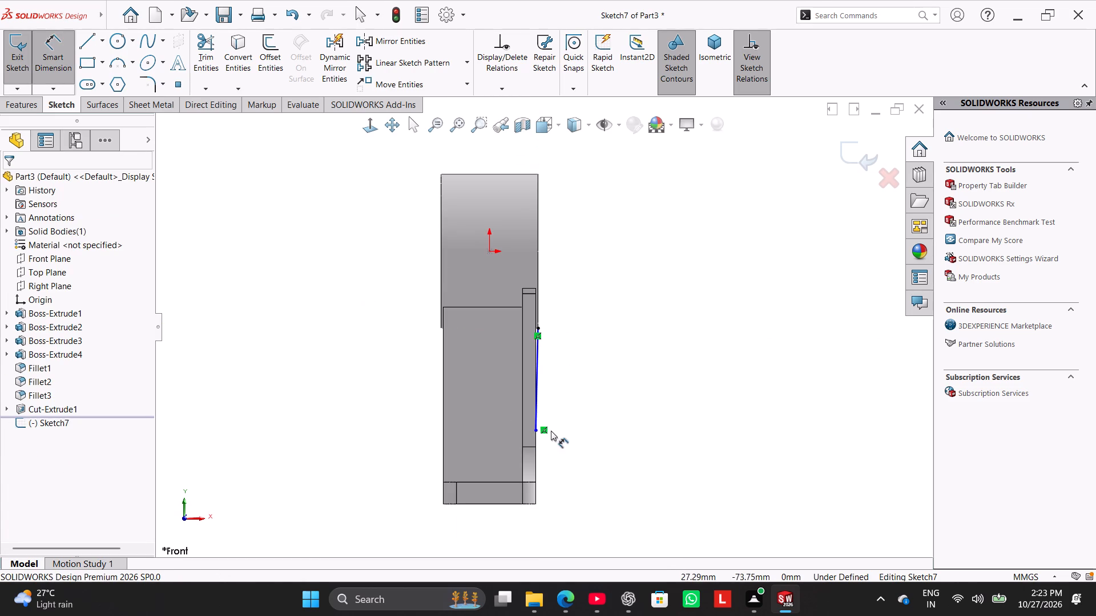
{"action": "scroll", "coordinate": [551, 431], "scroll_direction": "up", "scroll_amount": 1}
{"action": "left_click", "coordinate": [529, 504]}
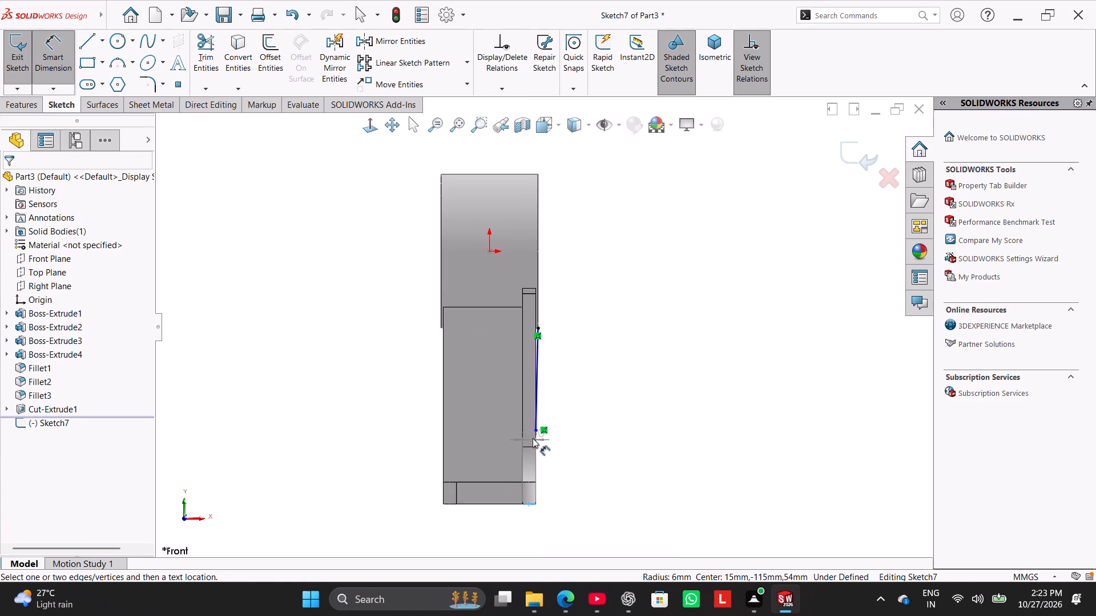
{"action": "left_click", "coordinate": [533, 429]}
{"action": "left_click", "coordinate": [557, 465]}
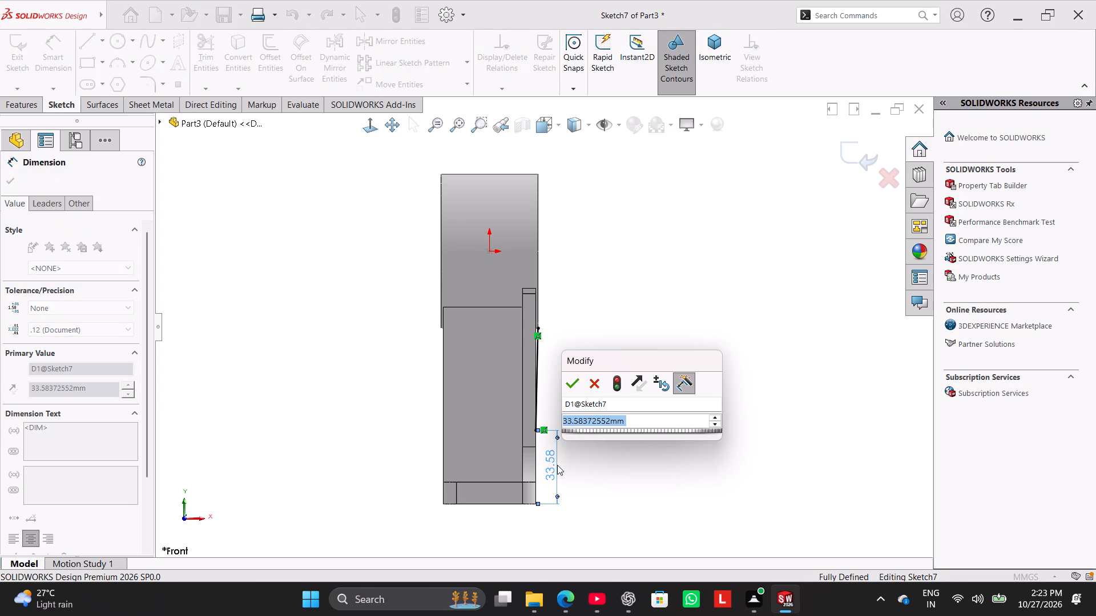
{"action": "type", "text": "20"}
{"action": "key", "text": "Return"}
{"action": "right_click", "coordinate": [276, 356]}
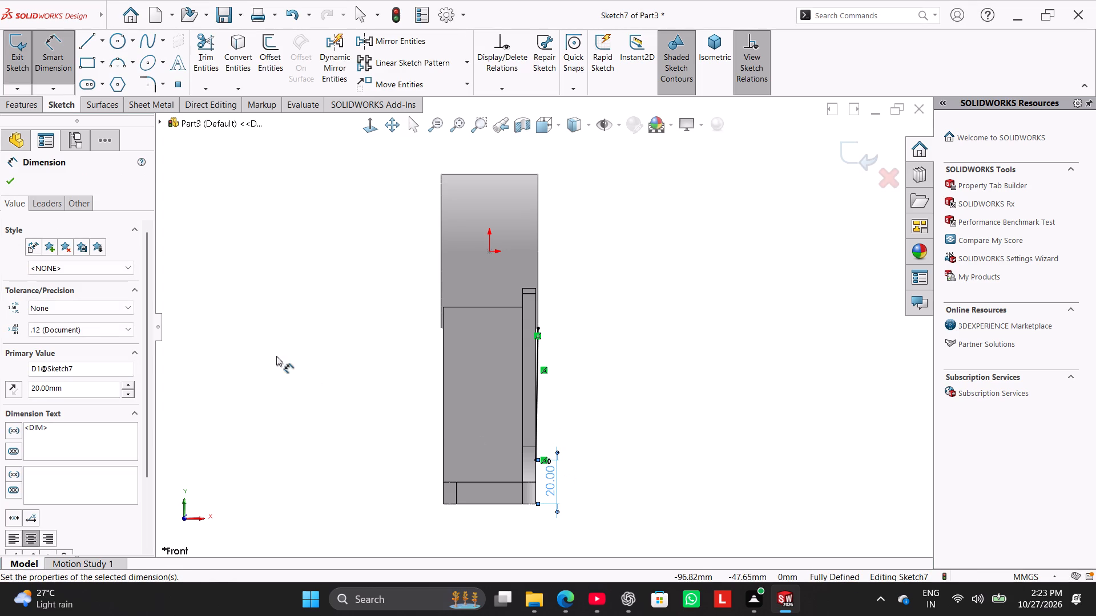
{"action": "left_click", "coordinate": [325, 390]}
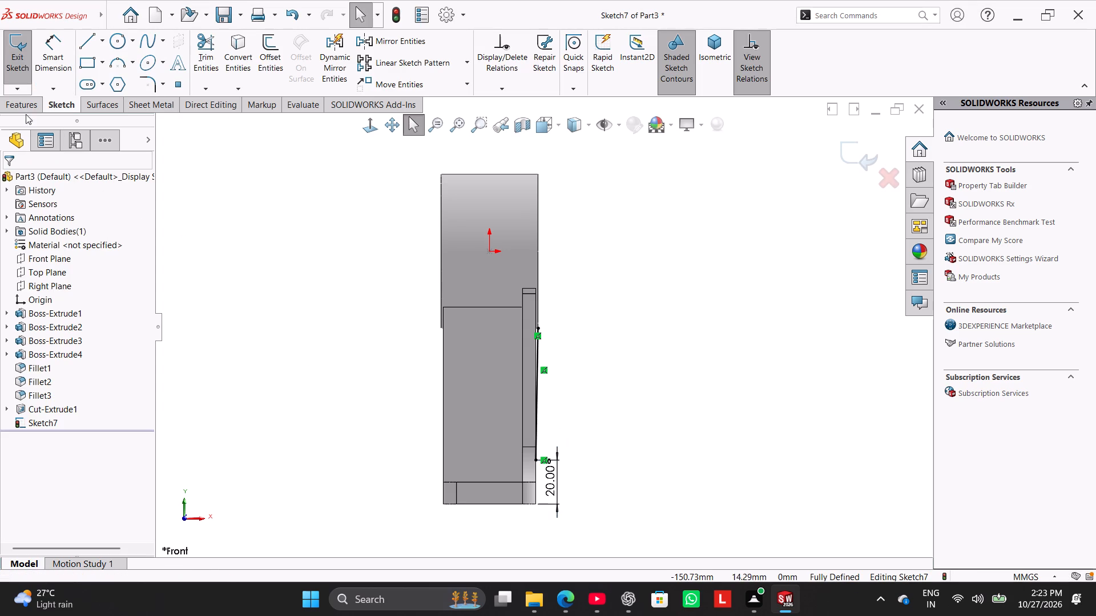
Try to create a 6 mm thick rib from the sketched line with the material side flipped.
{"action": "left_click", "coordinate": [25, 108]}
{"action": "left_click", "coordinate": [431, 43]}
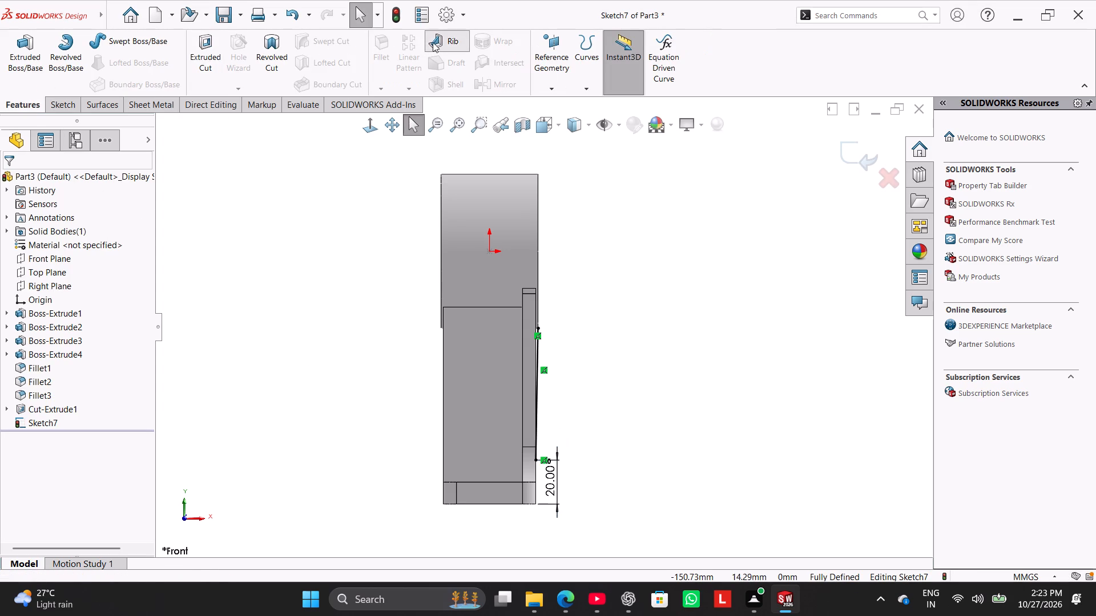
{"action": "middle_click_drag", "start_coordinate": [376, 298], "coordinate": [301, 334]}
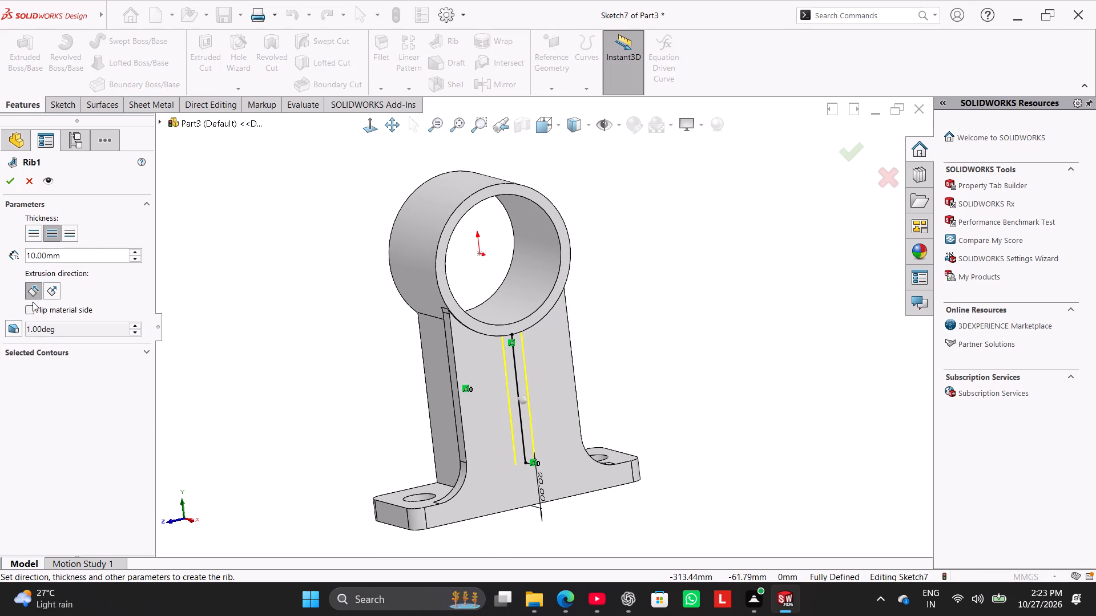
{"action": "left_click", "coordinate": [33, 309]}
{"action": "middle_click_drag", "start_coordinate": [273, 318], "coordinate": [315, 354]}
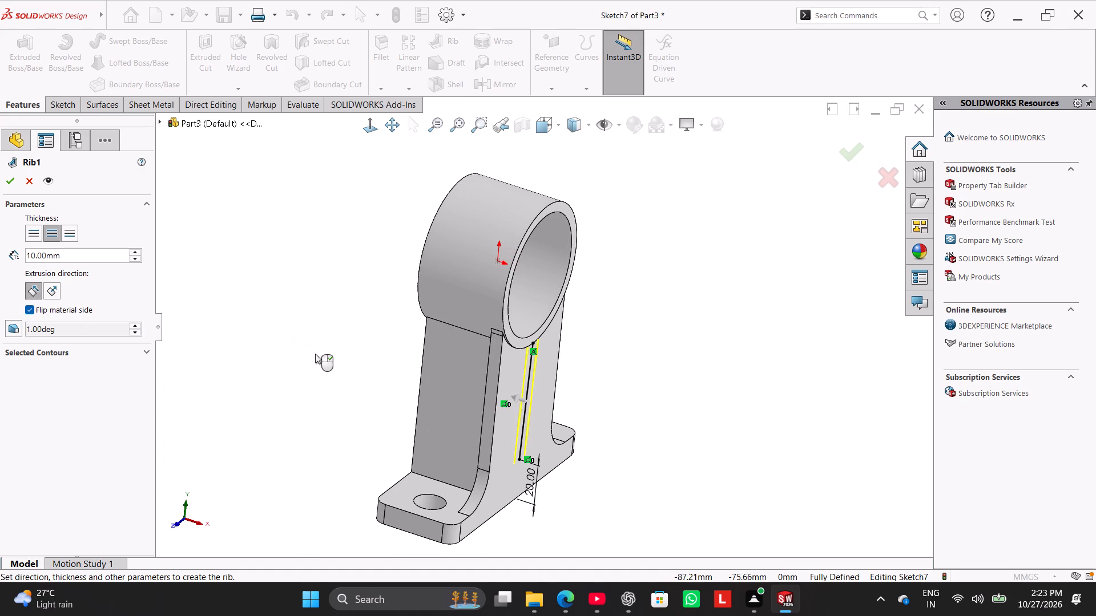
{"action": "double_click", "coordinate": [66, 260]}
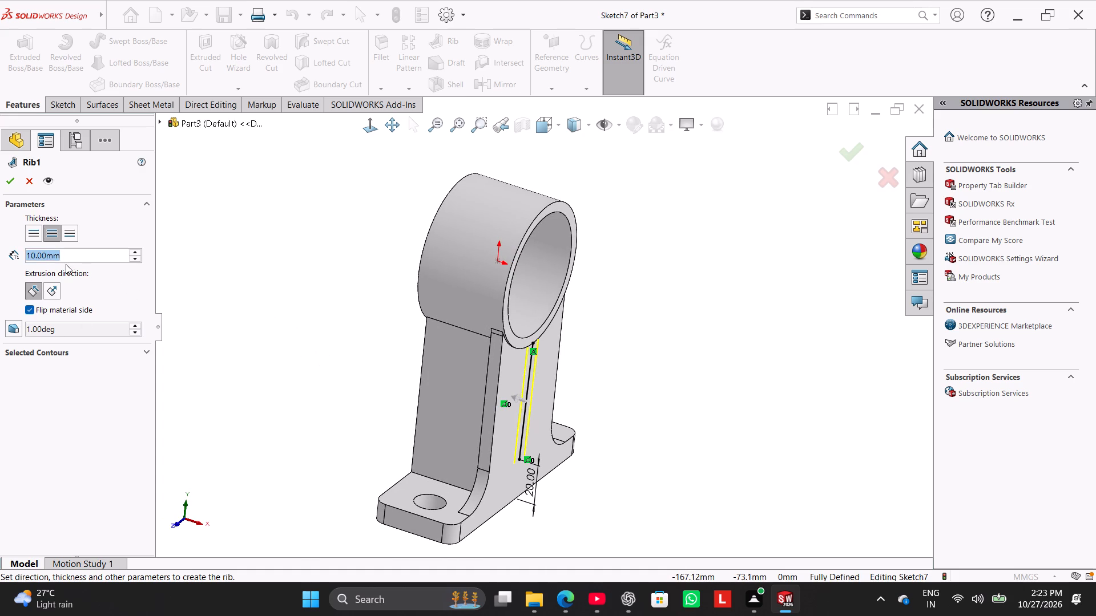
{"action": "key", "text": "6"}
{"action": "key", "text": "Return"}
{"action": "left_click", "coordinate": [6, 183]}
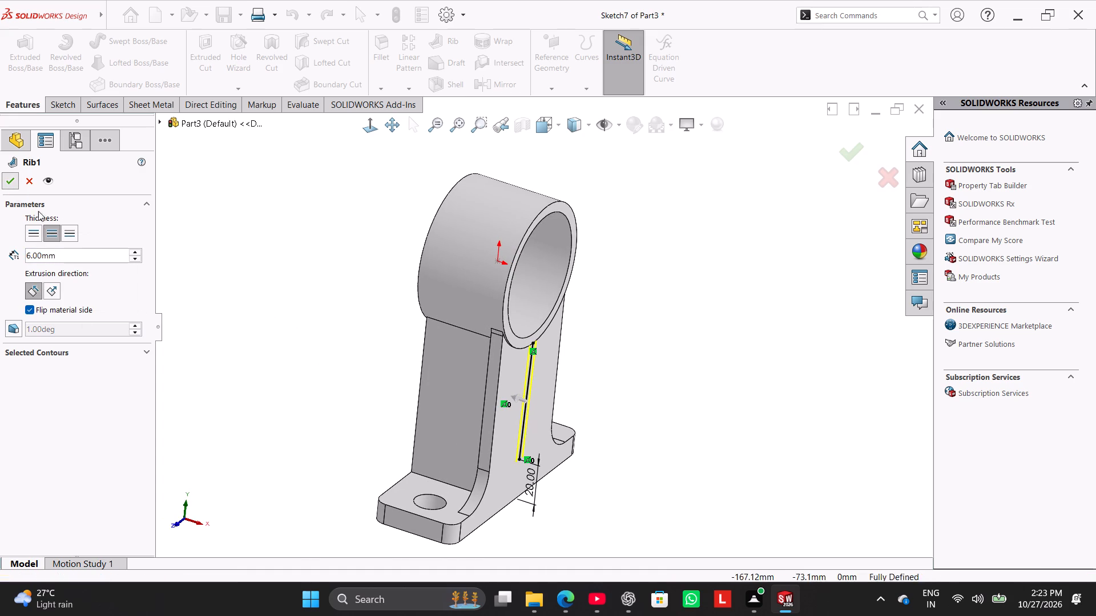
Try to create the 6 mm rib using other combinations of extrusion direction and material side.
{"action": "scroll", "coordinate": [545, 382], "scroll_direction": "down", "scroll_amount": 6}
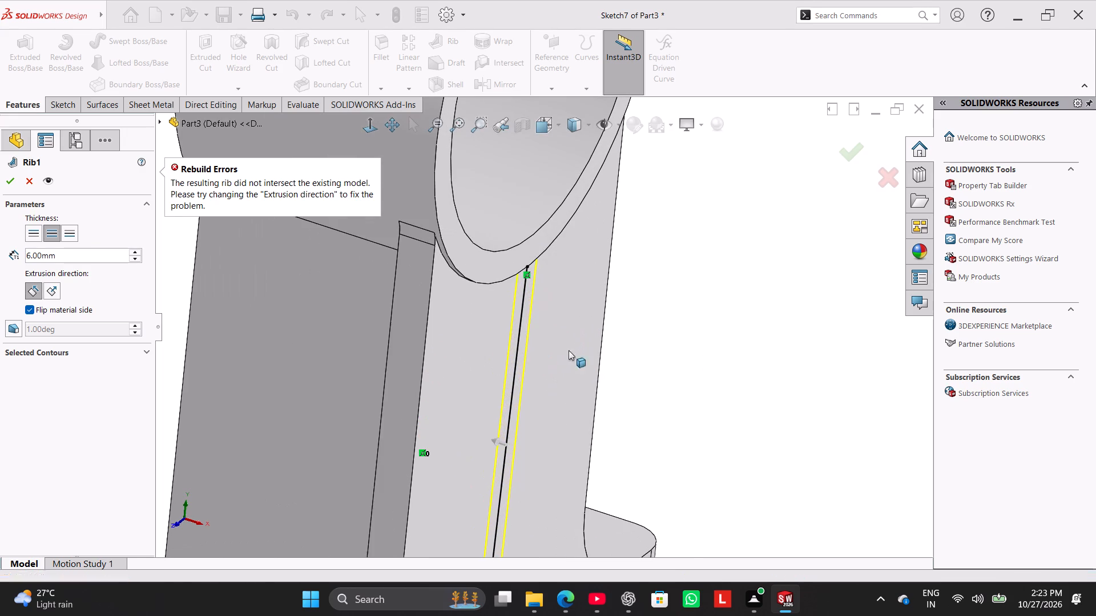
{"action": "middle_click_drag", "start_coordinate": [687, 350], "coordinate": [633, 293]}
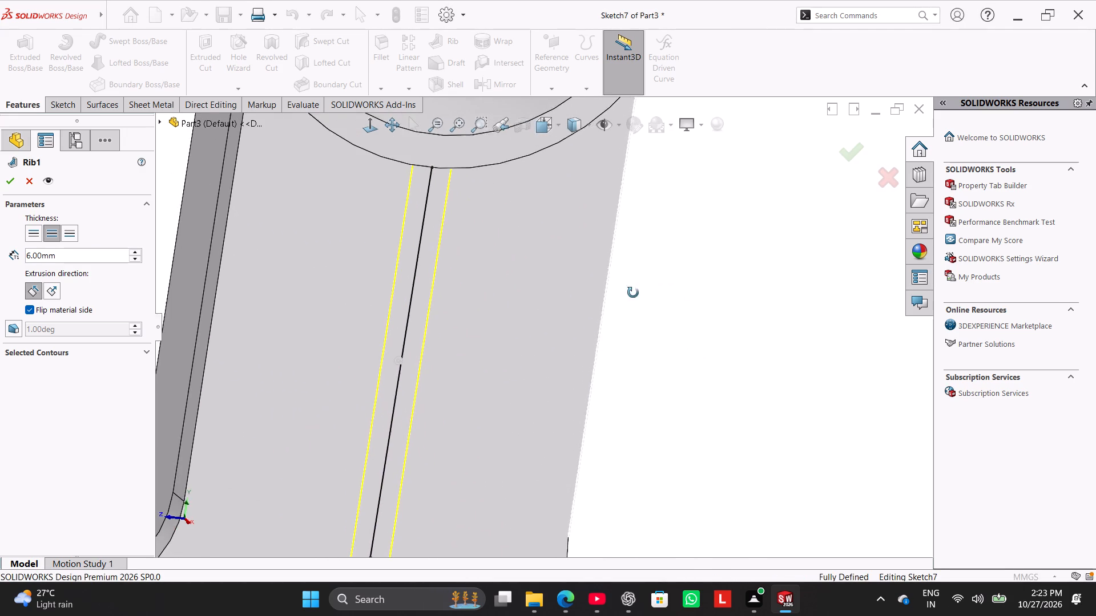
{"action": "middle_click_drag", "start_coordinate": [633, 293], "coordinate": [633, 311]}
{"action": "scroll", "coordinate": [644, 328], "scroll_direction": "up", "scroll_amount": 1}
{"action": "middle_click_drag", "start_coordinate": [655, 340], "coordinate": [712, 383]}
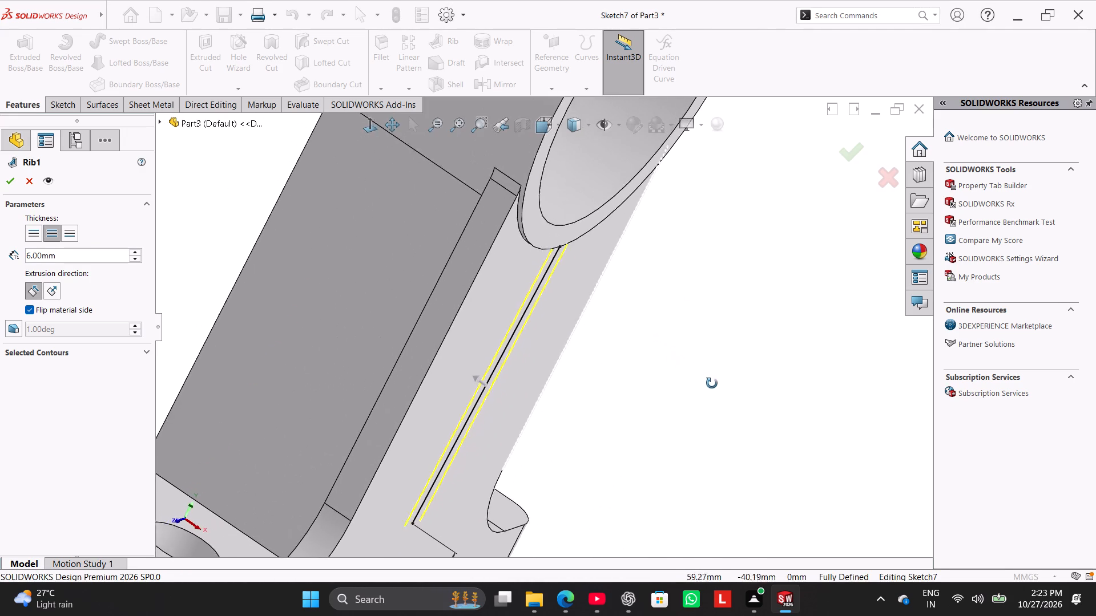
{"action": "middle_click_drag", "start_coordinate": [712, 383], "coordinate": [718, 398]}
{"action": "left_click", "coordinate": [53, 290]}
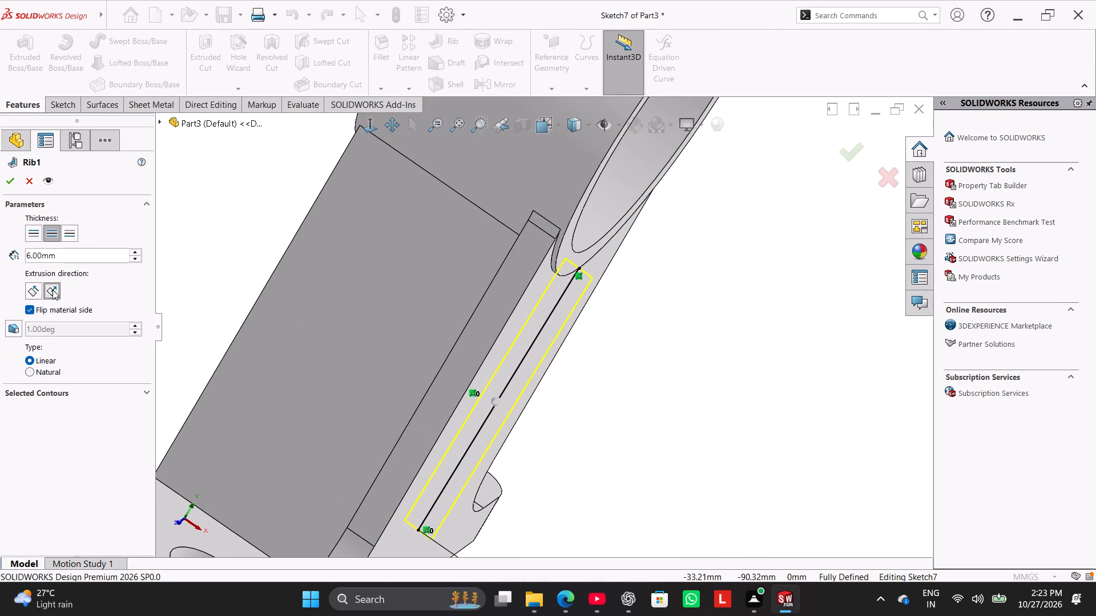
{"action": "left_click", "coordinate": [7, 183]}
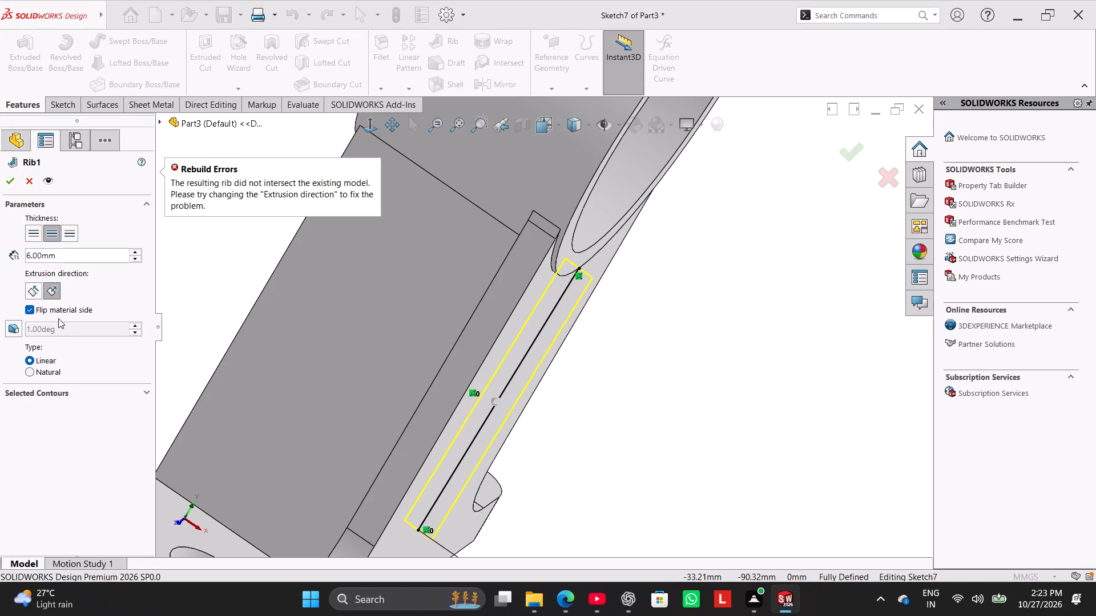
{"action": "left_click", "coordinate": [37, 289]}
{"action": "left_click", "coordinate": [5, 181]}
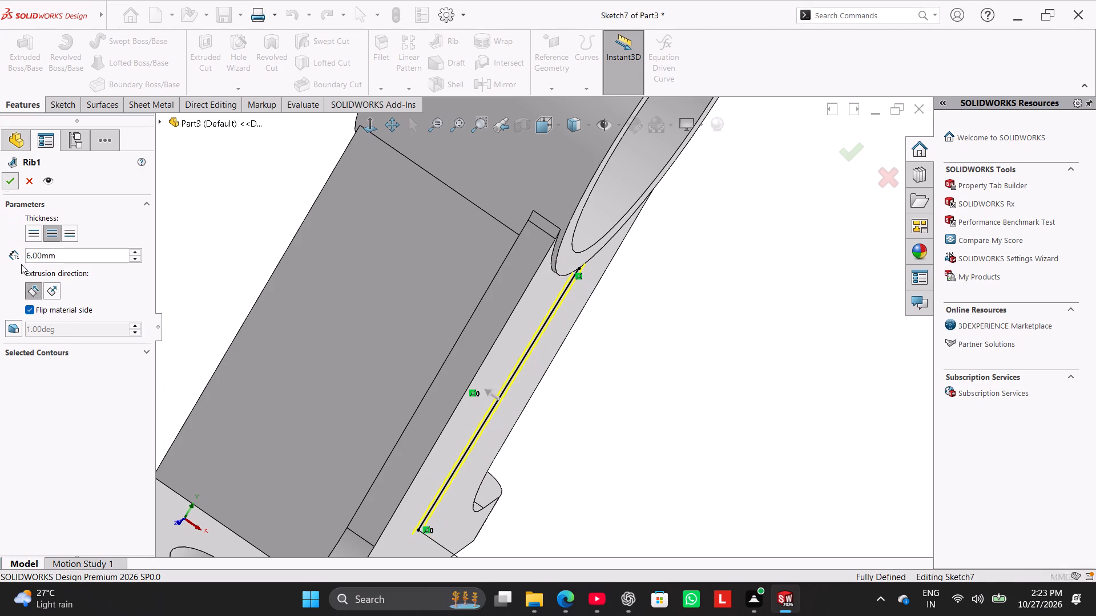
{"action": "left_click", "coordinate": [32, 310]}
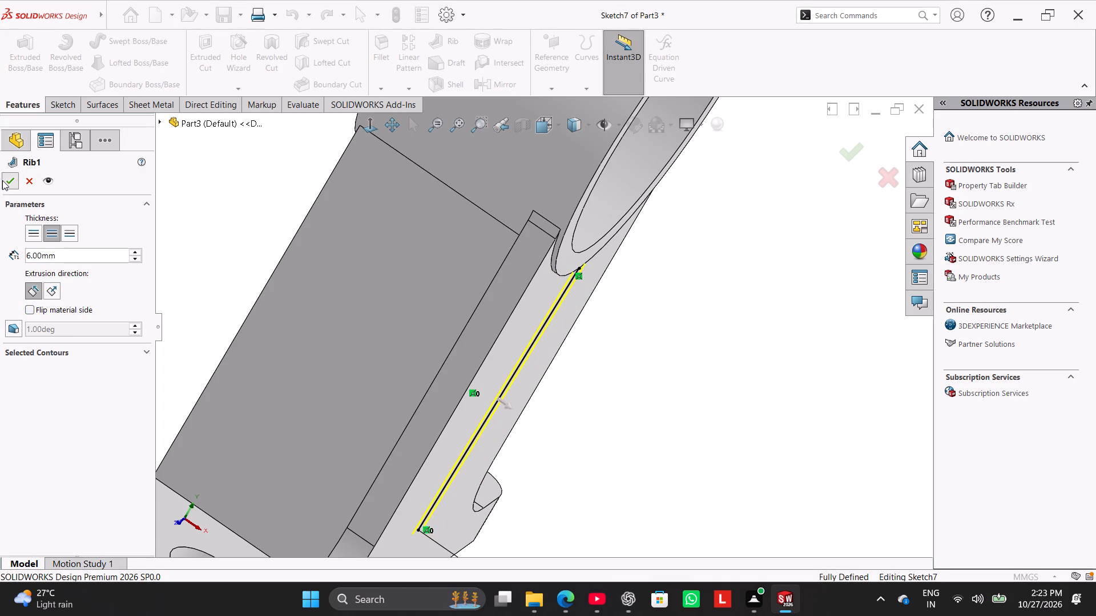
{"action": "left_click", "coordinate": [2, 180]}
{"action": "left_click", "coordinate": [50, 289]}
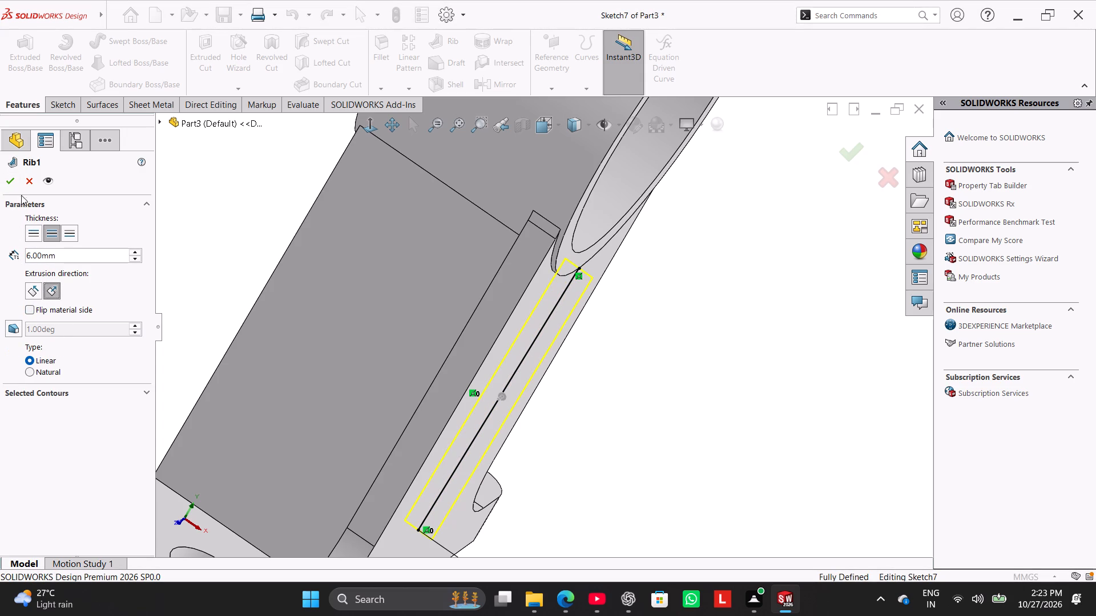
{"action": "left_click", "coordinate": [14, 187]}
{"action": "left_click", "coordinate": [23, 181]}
Reopen the rib line's sketch and delete the relation fixing the line's upper endpoint to the ring's lower outer corner.
{"action": "right_click_drag", "start_coordinate": [597, 428], "coordinate": [603, 414]}
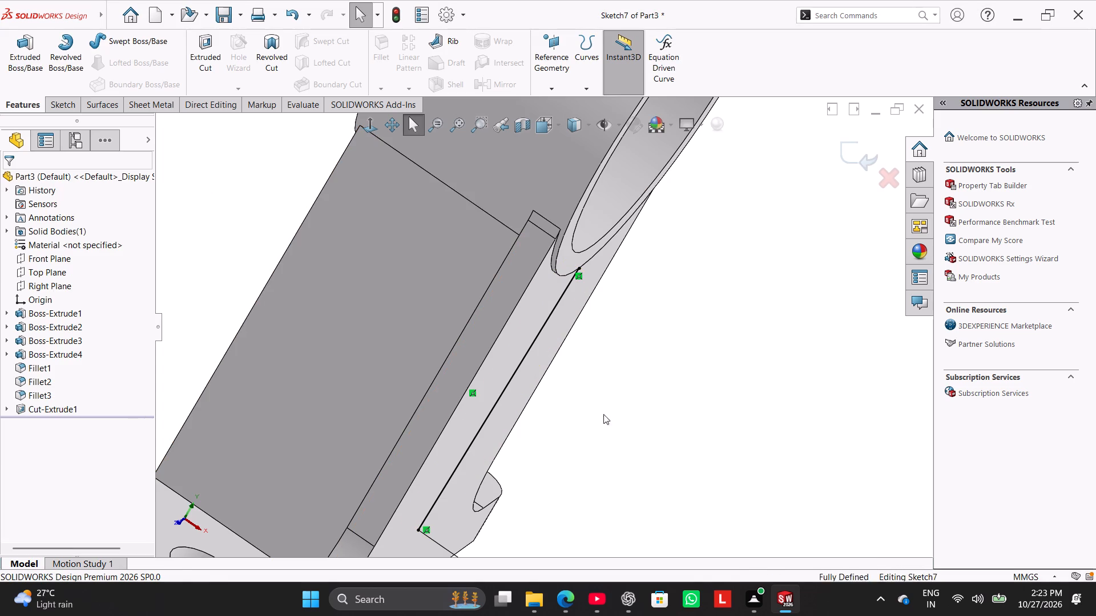
{"action": "right_click_drag", "start_coordinate": [603, 414], "coordinate": [623, 371]}
{"action": "middle_click_drag", "start_coordinate": [612, 360], "coordinate": [566, 353]}
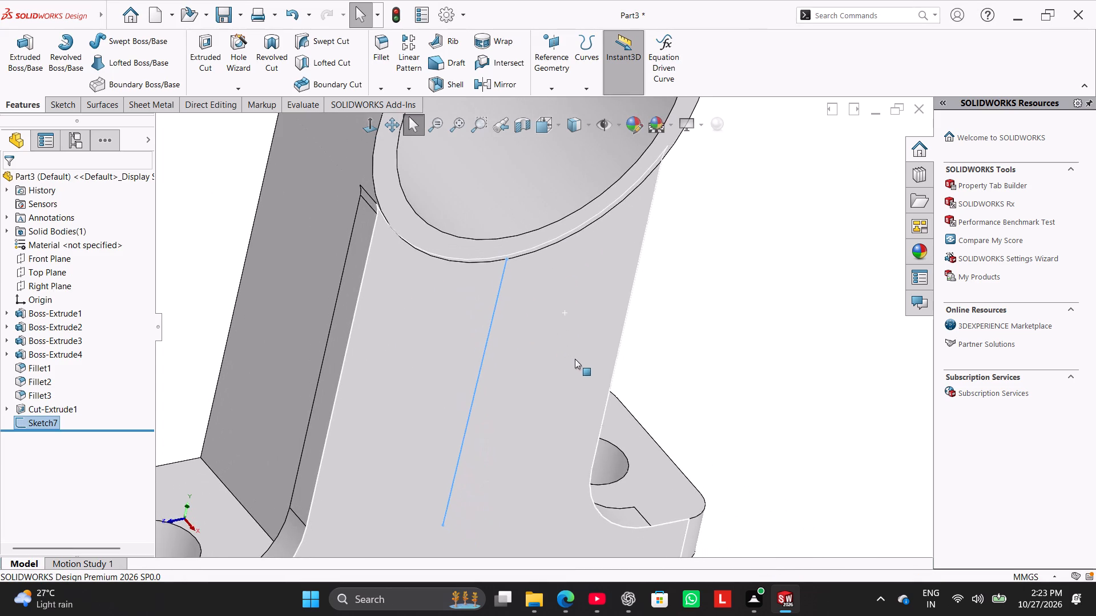
{"action": "scroll", "coordinate": [578, 362], "scroll_direction": "up", "scroll_amount": 3}
{"action": "right_click_drag", "start_coordinate": [276, 316], "coordinate": [313, 259]}
{"action": "left_click", "coordinate": [332, 365]}
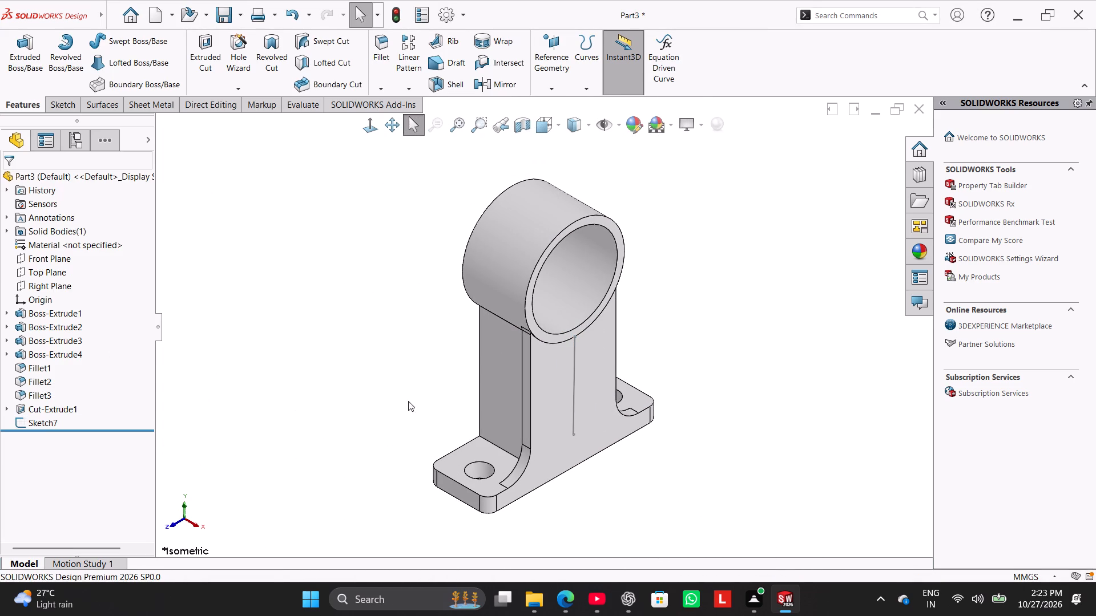
{"action": "double_click", "coordinate": [573, 368]}
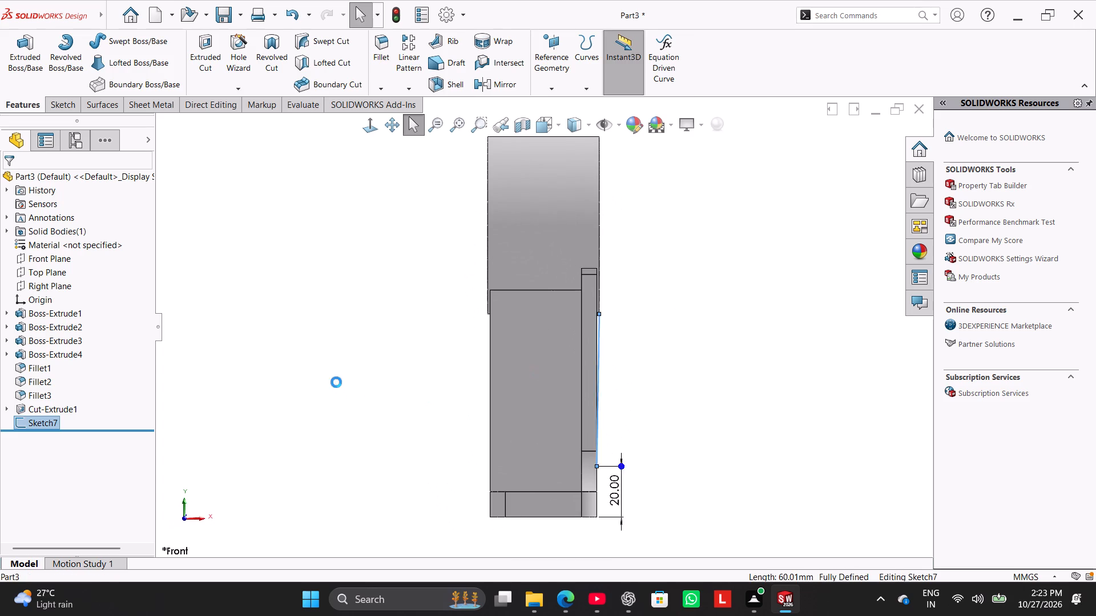
{"action": "left_click", "coordinate": [331, 378]}
{"action": "scroll", "coordinate": [675, 322], "scroll_direction": "down", "scroll_amount": 2}
{"action": "scroll", "coordinate": [623, 313], "scroll_direction": "down", "scroll_amount": 2}
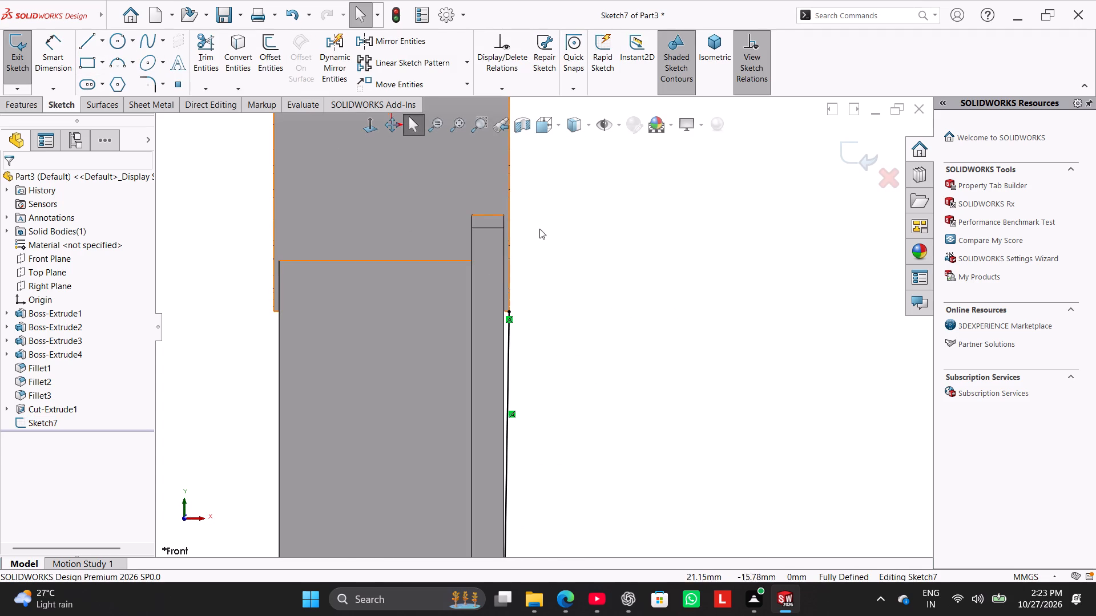
{"action": "scroll", "coordinate": [541, 302], "scroll_direction": "down", "scroll_amount": 3}
{"action": "middle_click_drag", "start_coordinate": [519, 313], "coordinate": [502, 331]}
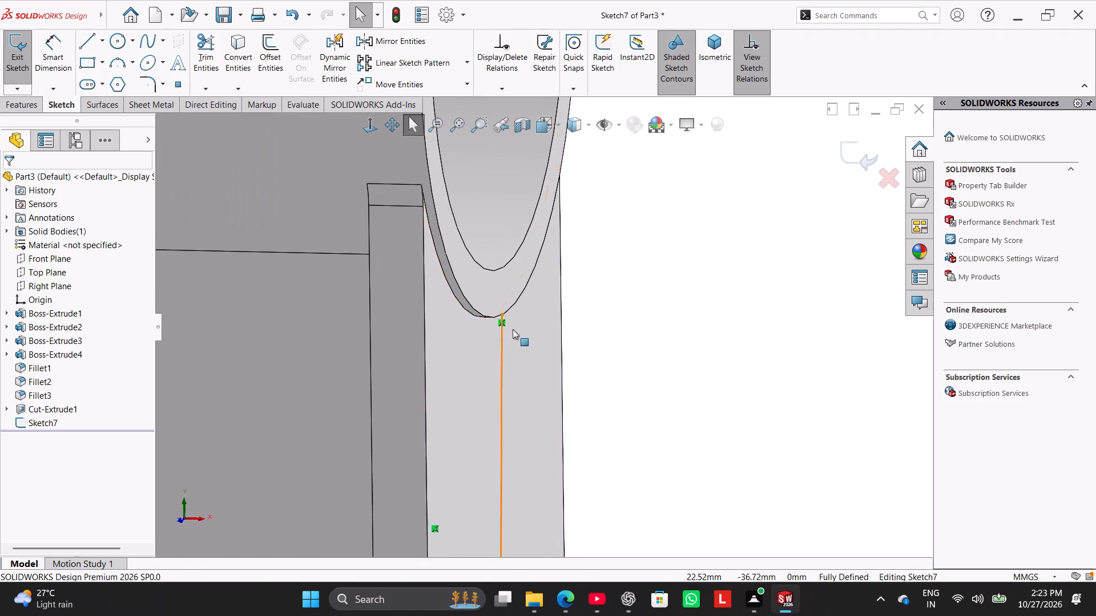
{"action": "left_click", "coordinate": [632, 322]}
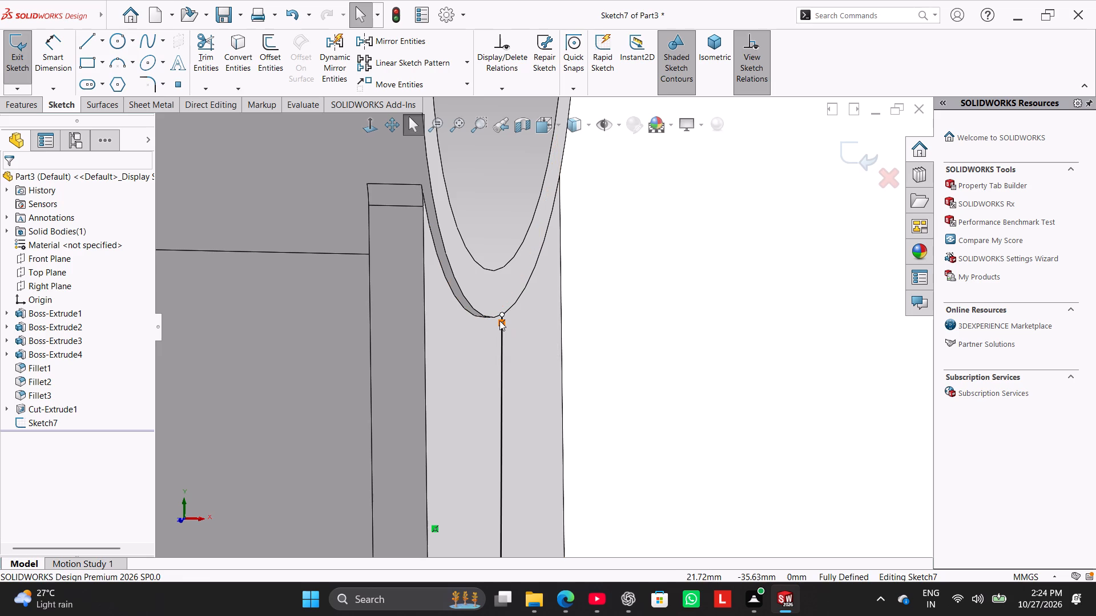
{"action": "right_click", "coordinate": [499, 321]}
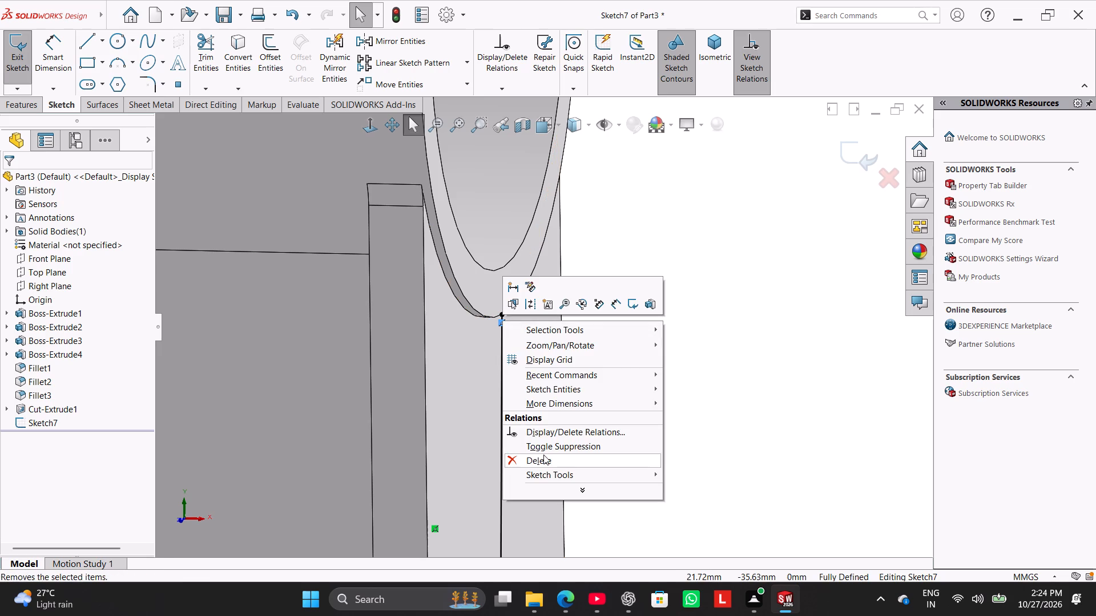
{"action": "left_click", "coordinate": [543, 455]}
Move the line's upper endpoint onto the ring's outer end face, about 2.25 mm above the ring's lowest edge.
{"action": "left_click_drag", "start_coordinate": [501, 314], "coordinate": [499, 295]}
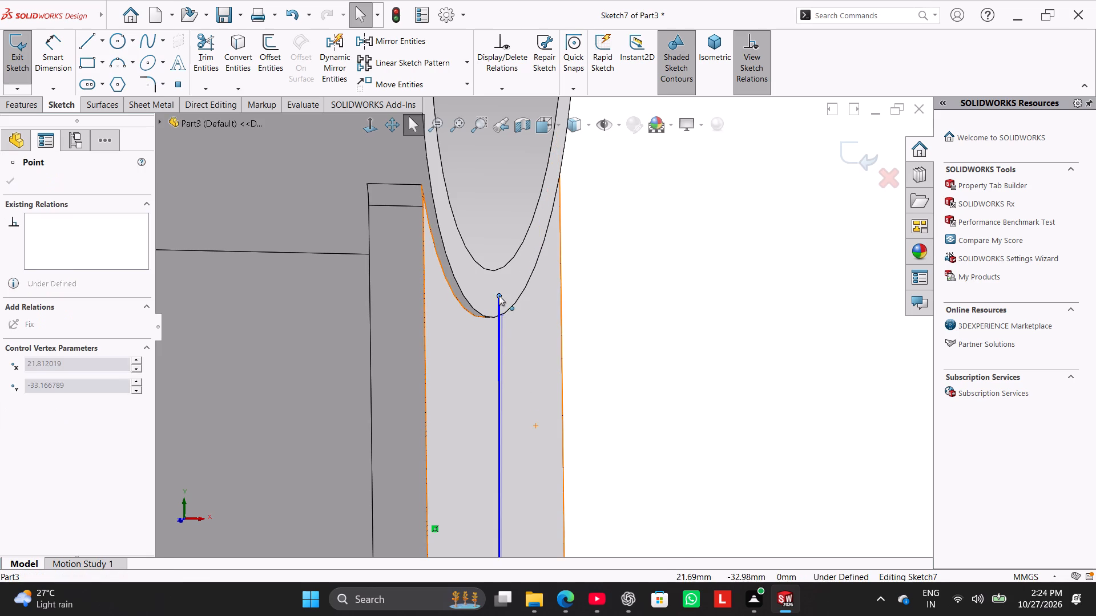
{"action": "left_click_drag", "start_coordinate": [499, 295], "coordinate": [511, 294]}
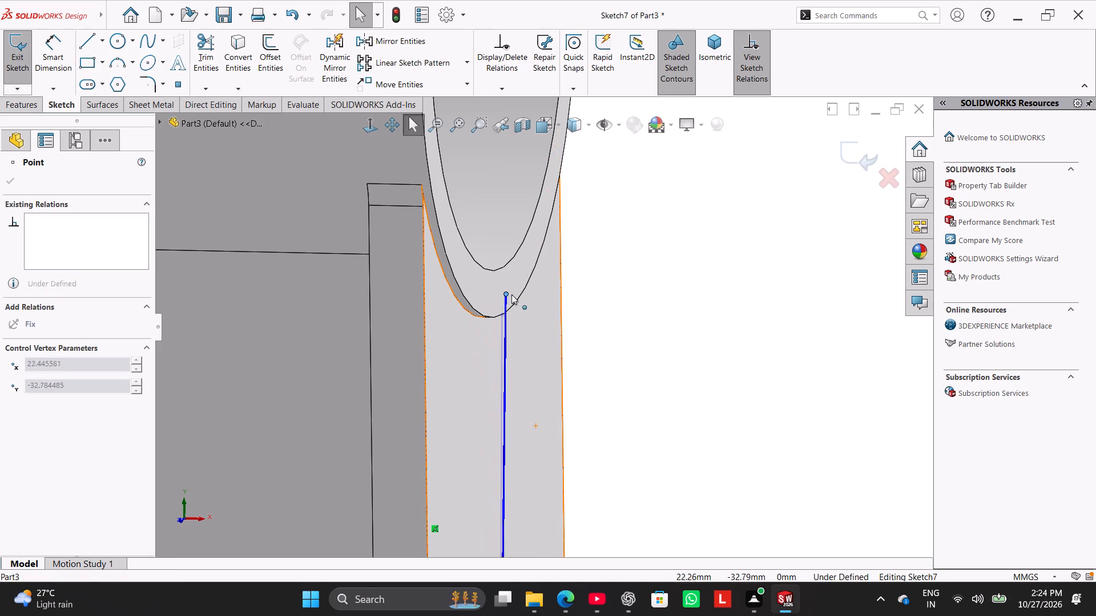
{"action": "left_click_drag", "start_coordinate": [511, 294], "coordinate": [489, 317]}
{"action": "left_click", "coordinate": [366, 131]}
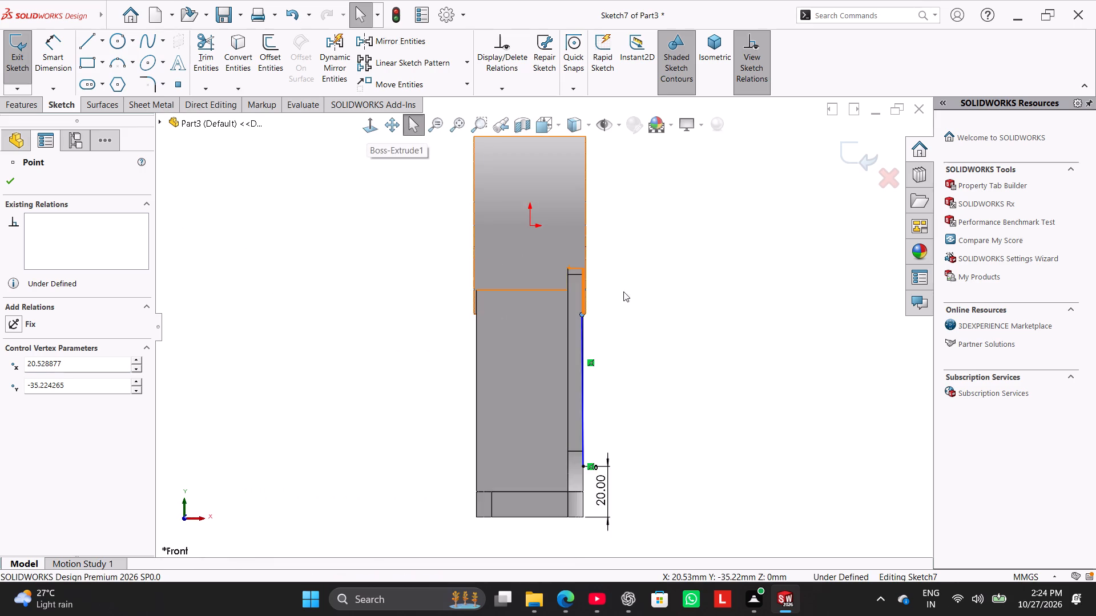
{"action": "scroll", "coordinate": [616, 315], "scroll_direction": "down", "scroll_amount": 7}
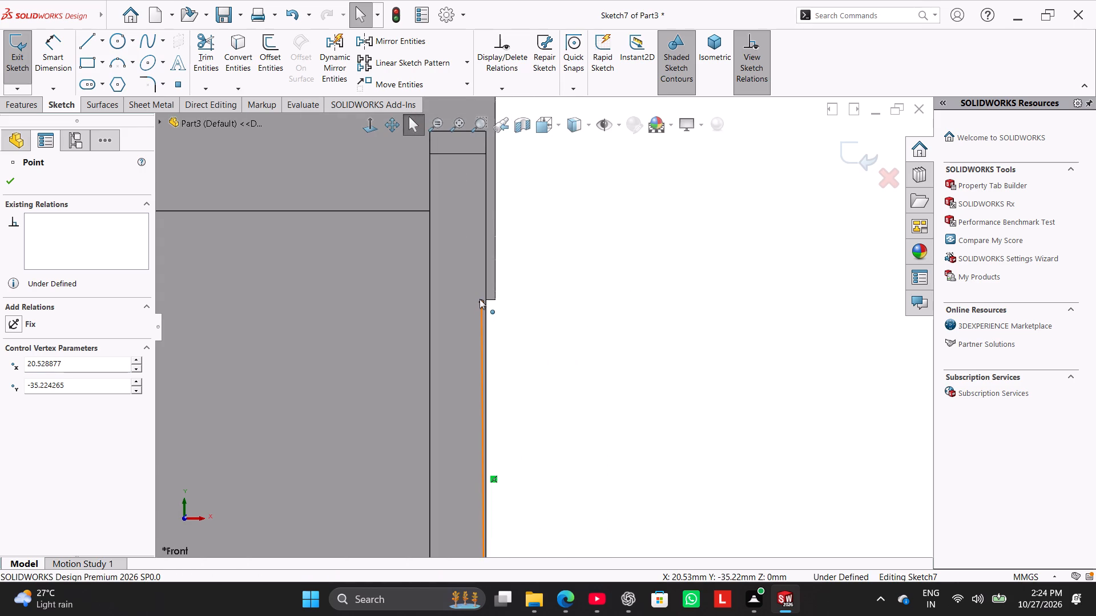
{"action": "left_click_drag", "start_coordinate": [480, 301], "coordinate": [491, 279]}
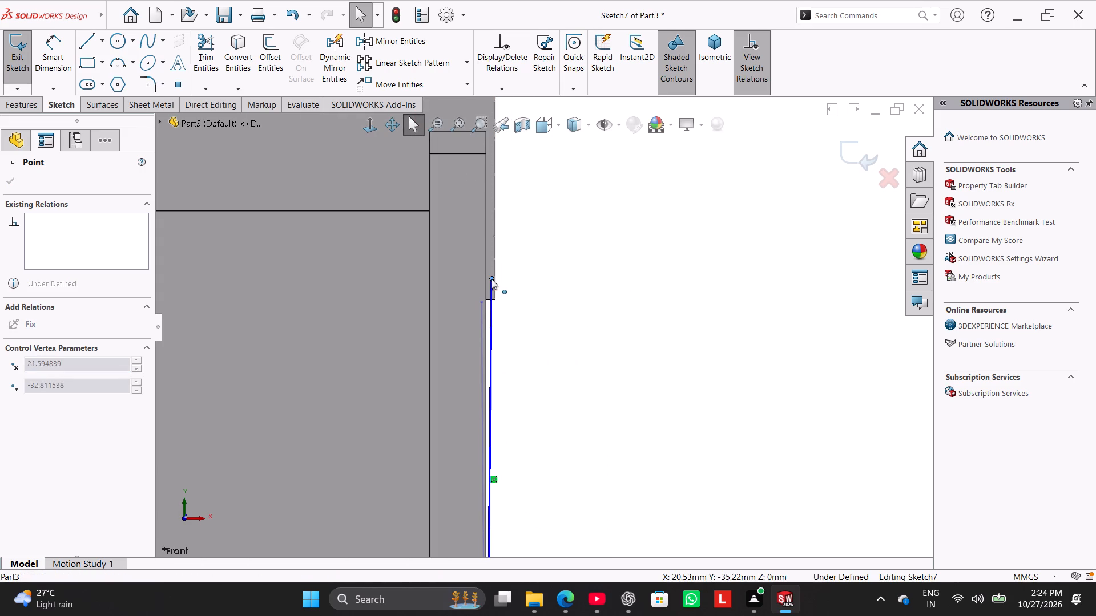
{"action": "left_click_drag", "start_coordinate": [491, 279], "coordinate": [493, 279]}
{"action": "left_click", "coordinate": [522, 314]}
{"action": "middle_click_drag", "start_coordinate": [547, 333], "coordinate": [530, 341]}
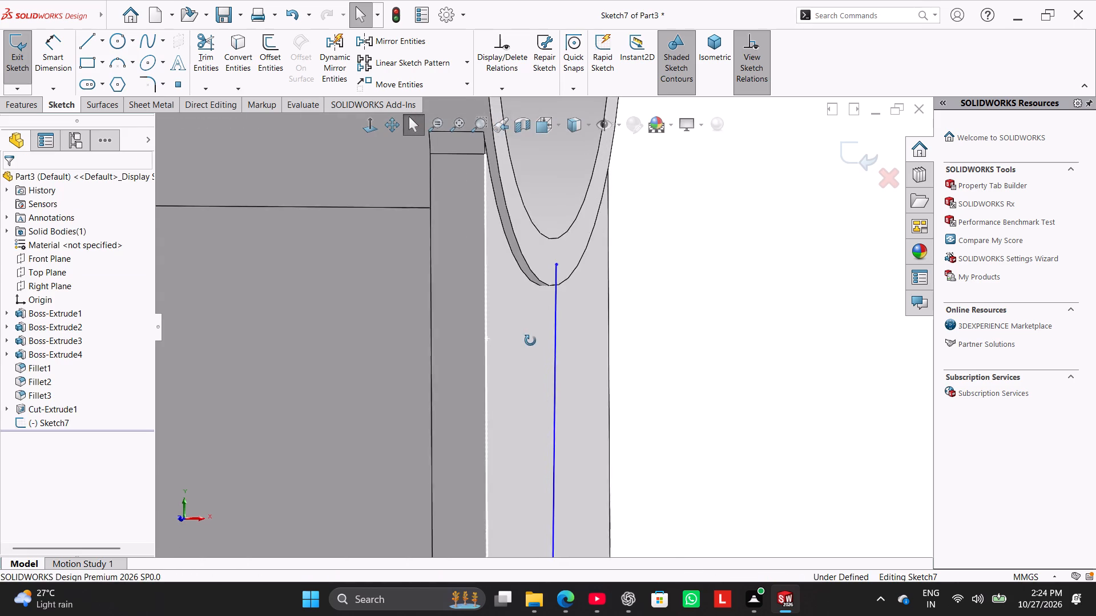
{"action": "middle_click_drag", "start_coordinate": [530, 341], "coordinate": [502, 345]}
{"action": "scroll", "coordinate": [512, 347], "scroll_direction": "up", "scroll_amount": 4}
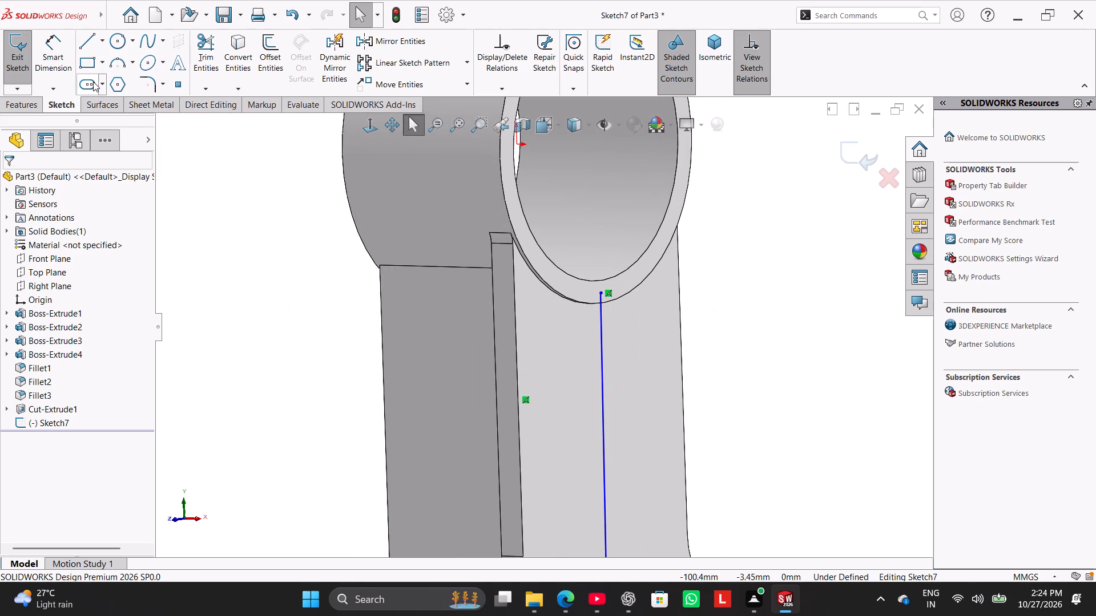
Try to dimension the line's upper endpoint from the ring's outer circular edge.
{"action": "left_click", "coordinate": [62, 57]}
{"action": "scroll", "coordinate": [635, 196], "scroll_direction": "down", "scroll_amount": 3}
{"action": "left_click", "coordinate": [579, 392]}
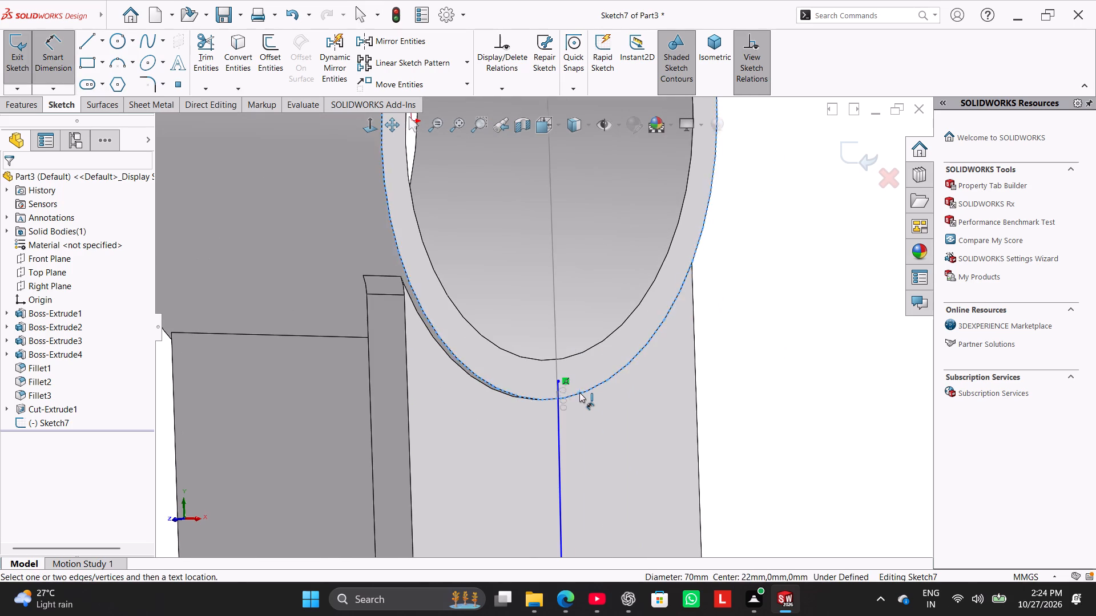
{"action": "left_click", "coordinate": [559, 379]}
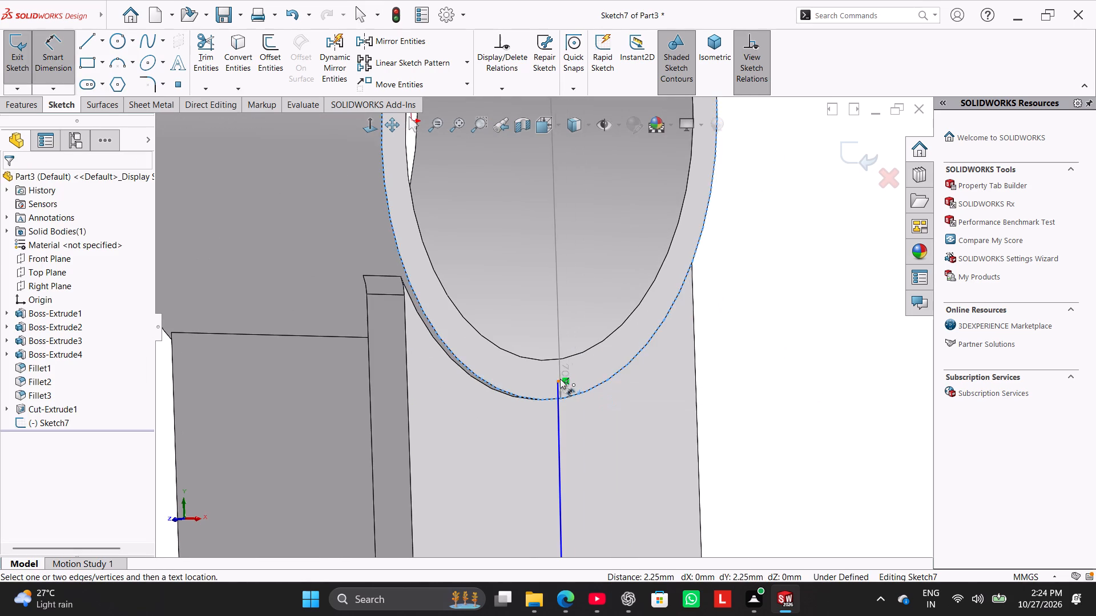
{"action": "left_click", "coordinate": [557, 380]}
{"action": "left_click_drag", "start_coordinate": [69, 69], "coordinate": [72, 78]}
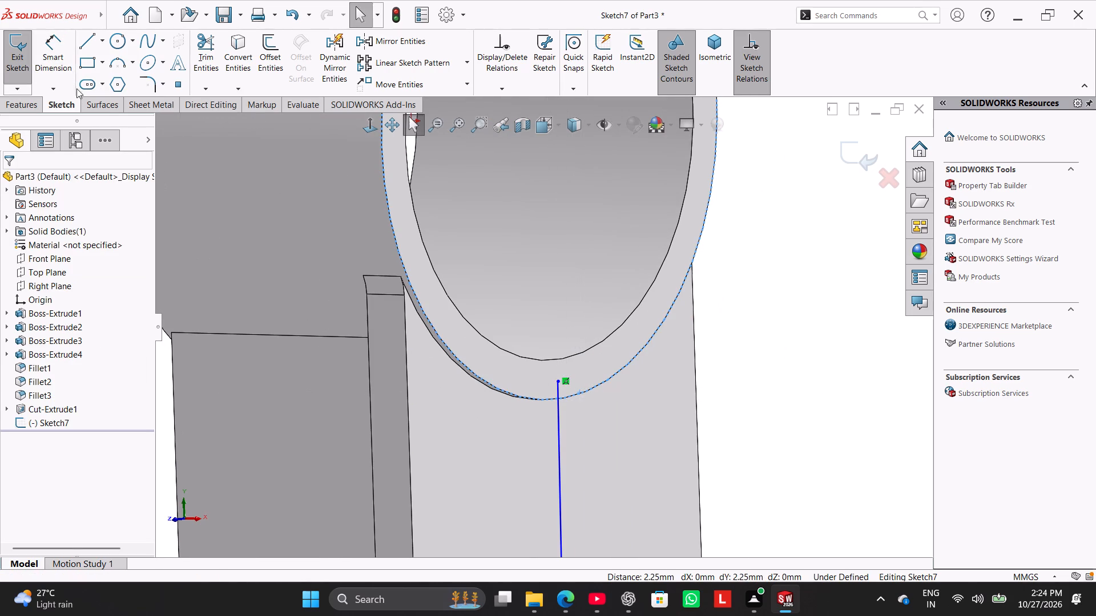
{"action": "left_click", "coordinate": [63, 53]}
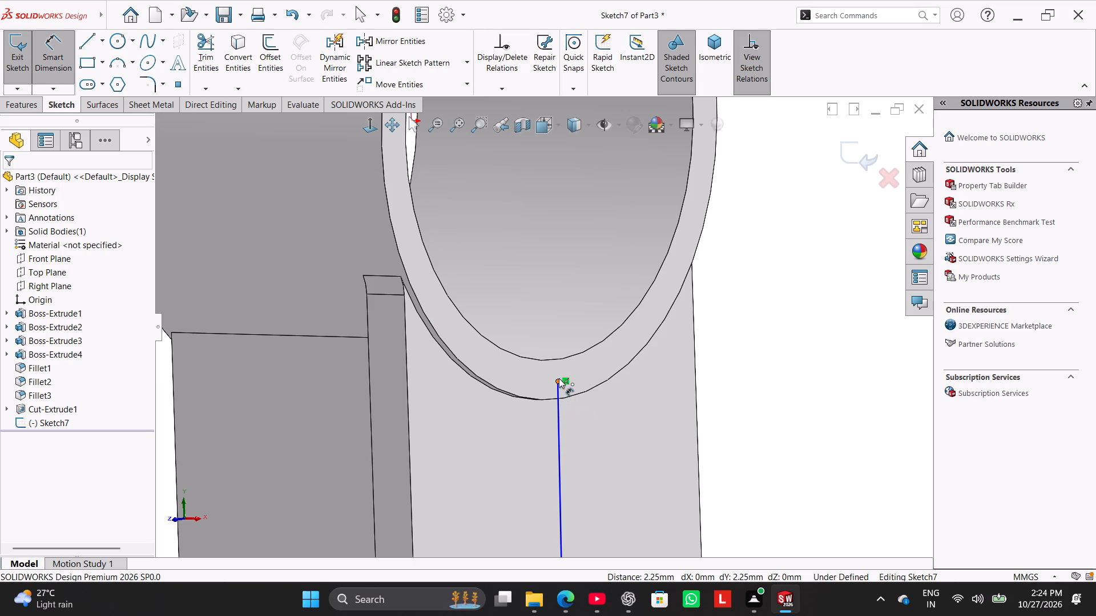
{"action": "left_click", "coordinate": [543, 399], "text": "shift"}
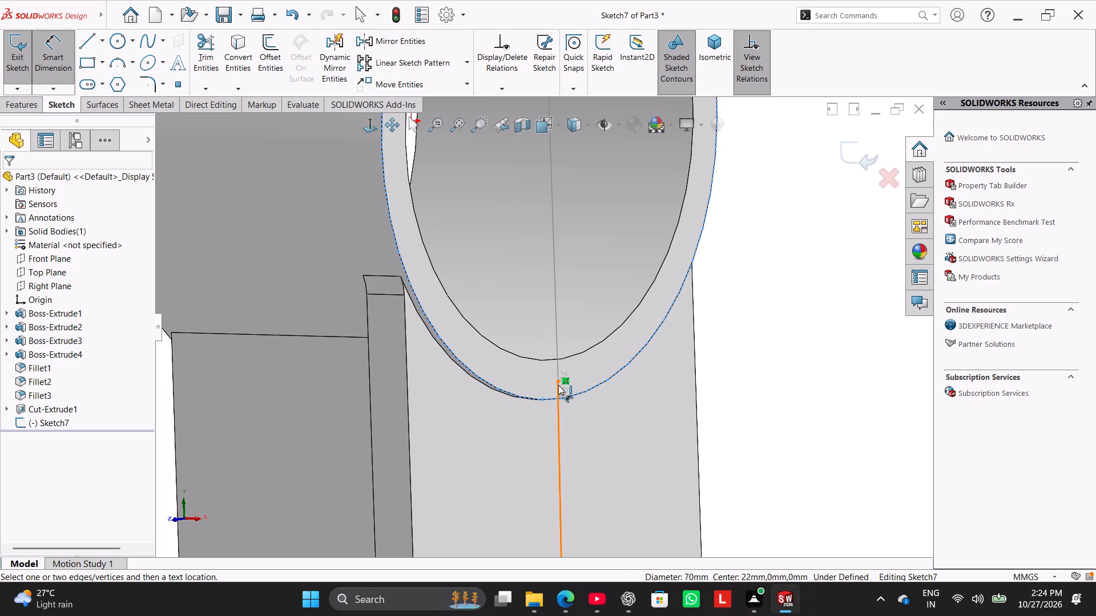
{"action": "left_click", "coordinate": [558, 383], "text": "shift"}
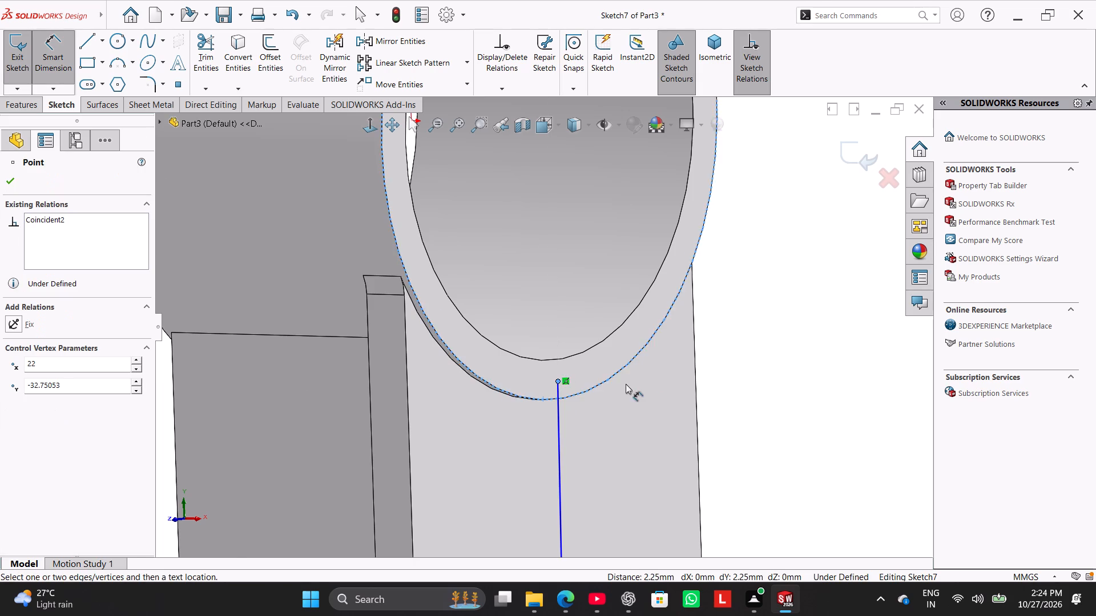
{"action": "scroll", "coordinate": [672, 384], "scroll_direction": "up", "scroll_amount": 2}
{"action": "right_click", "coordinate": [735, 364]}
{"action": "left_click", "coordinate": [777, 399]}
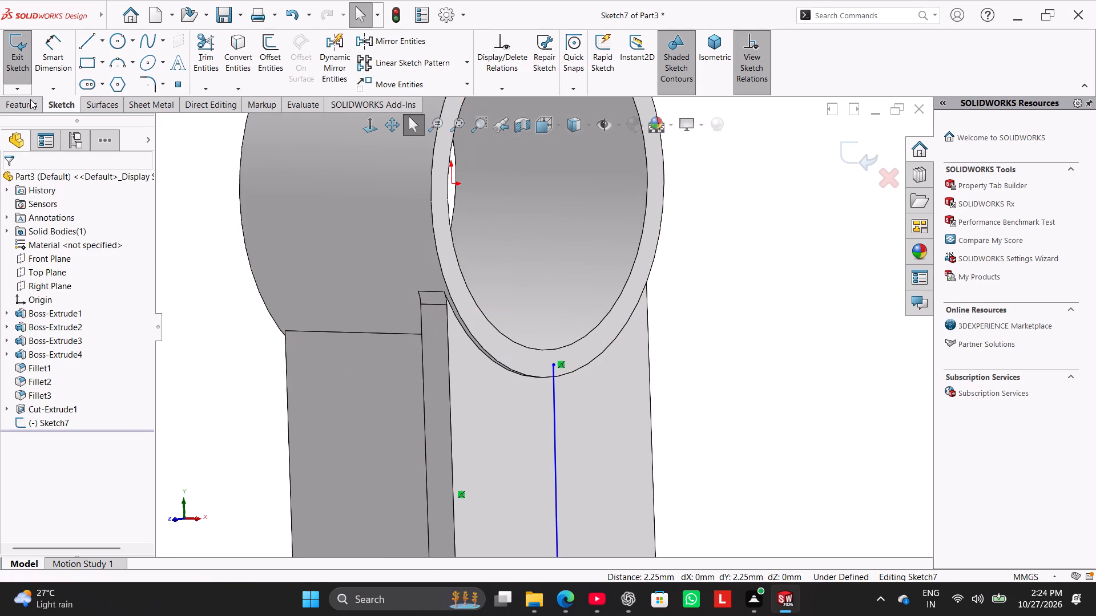
Create a 6 mm thick rib from the sketched line, thickened to both sides, with the material side flipped towards the support.
{"action": "left_click", "coordinate": [30, 99]}
{"action": "left_click", "coordinate": [436, 42]}
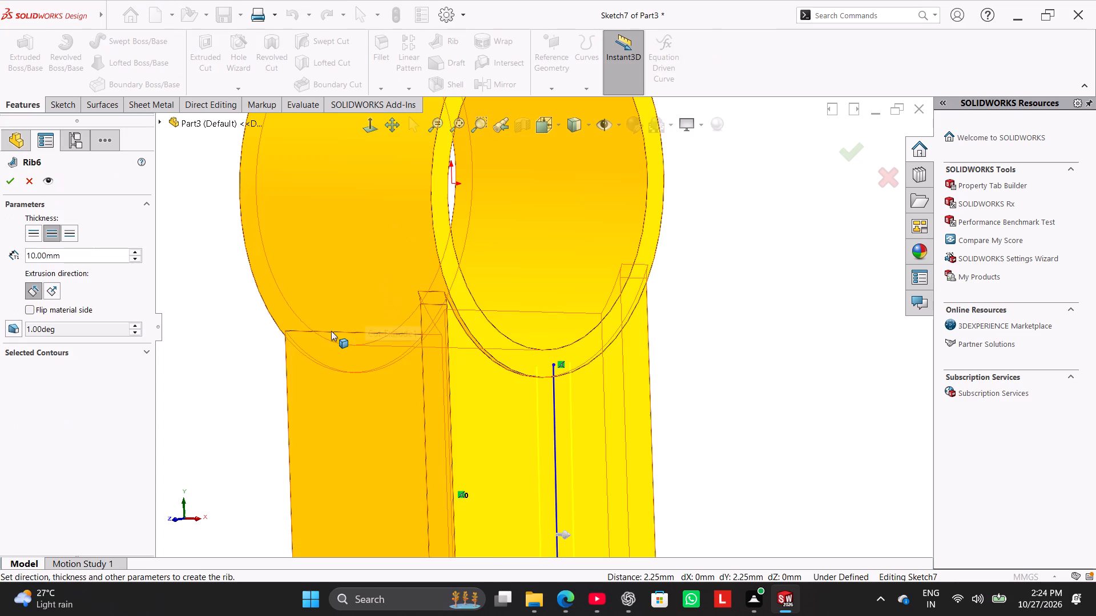
{"action": "scroll", "coordinate": [330, 335], "scroll_direction": "up", "scroll_amount": 3}
{"action": "middle_click_drag", "start_coordinate": [314, 339], "coordinate": [344, 370]}
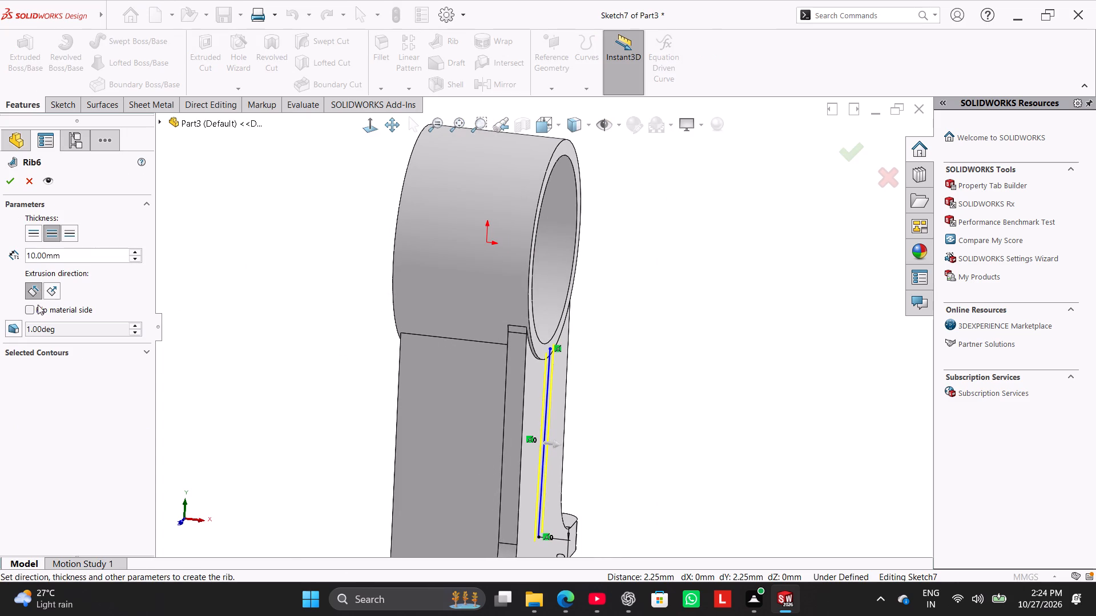
{"action": "left_click", "coordinate": [31, 314]}
{"action": "double_click", "coordinate": [57, 253]}
{"action": "key", "text": "6"}
{"action": "key", "text": "Return"}
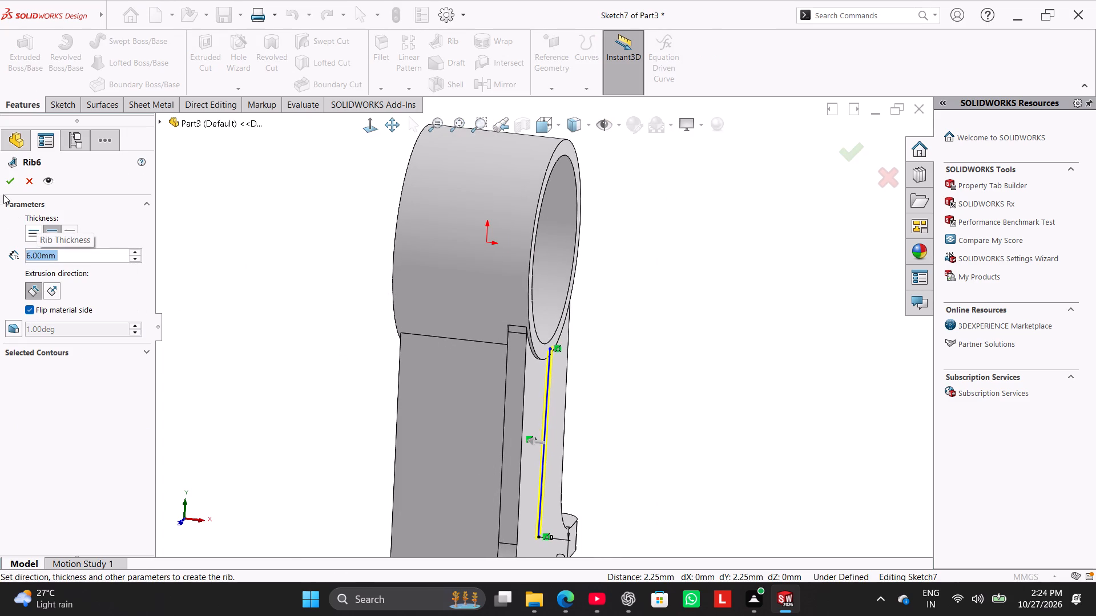
{"action": "left_click", "coordinate": [9, 188]}
{"action": "left_click", "coordinate": [230, 258]}
{"action": "middle_click_drag", "start_coordinate": [350, 359], "coordinate": [322, 337]}
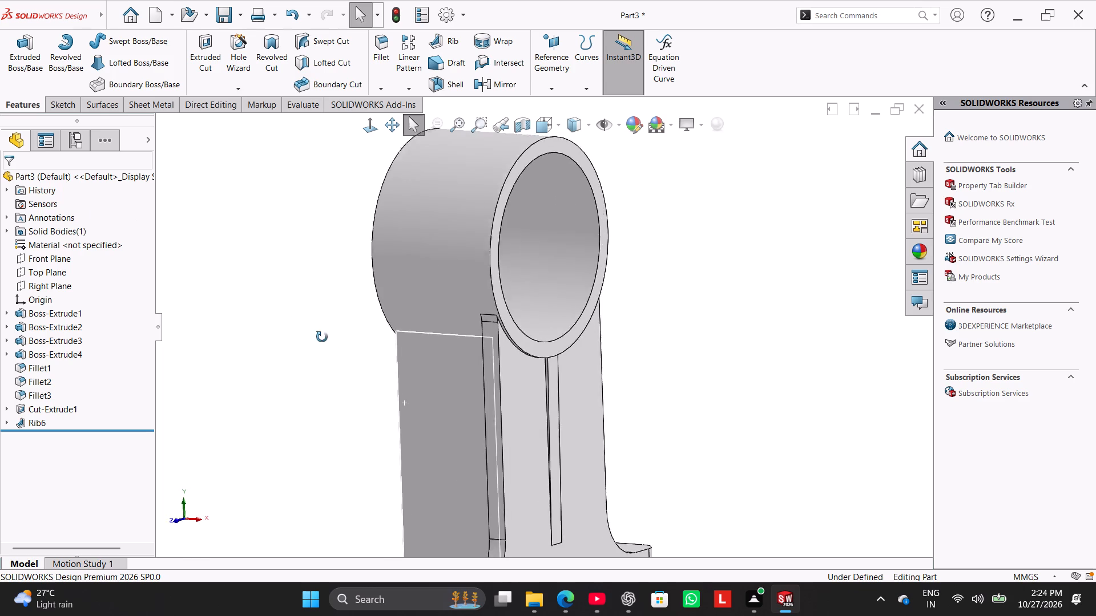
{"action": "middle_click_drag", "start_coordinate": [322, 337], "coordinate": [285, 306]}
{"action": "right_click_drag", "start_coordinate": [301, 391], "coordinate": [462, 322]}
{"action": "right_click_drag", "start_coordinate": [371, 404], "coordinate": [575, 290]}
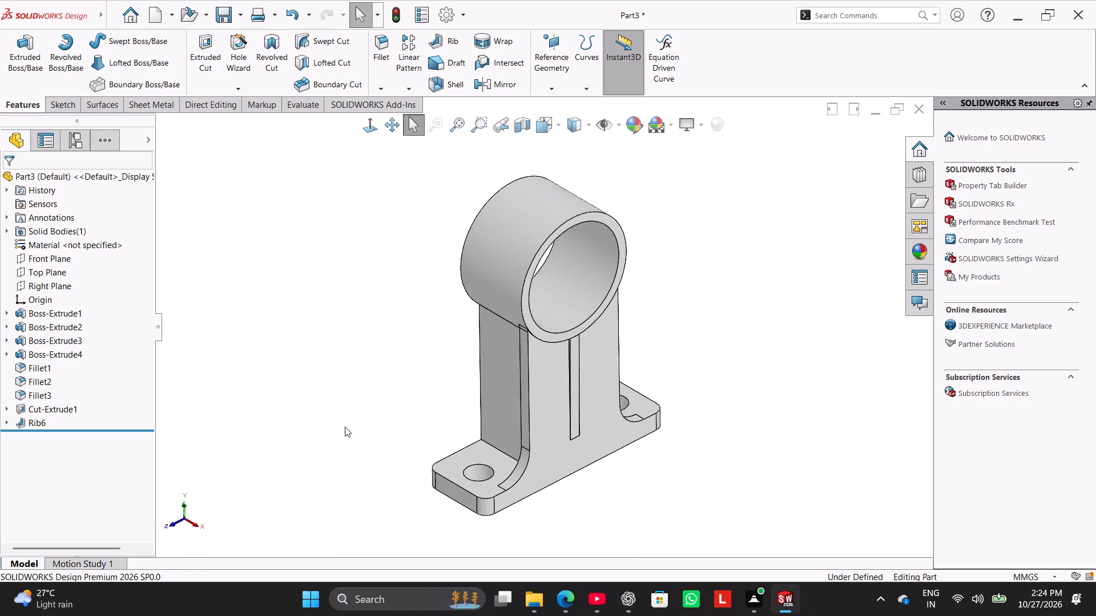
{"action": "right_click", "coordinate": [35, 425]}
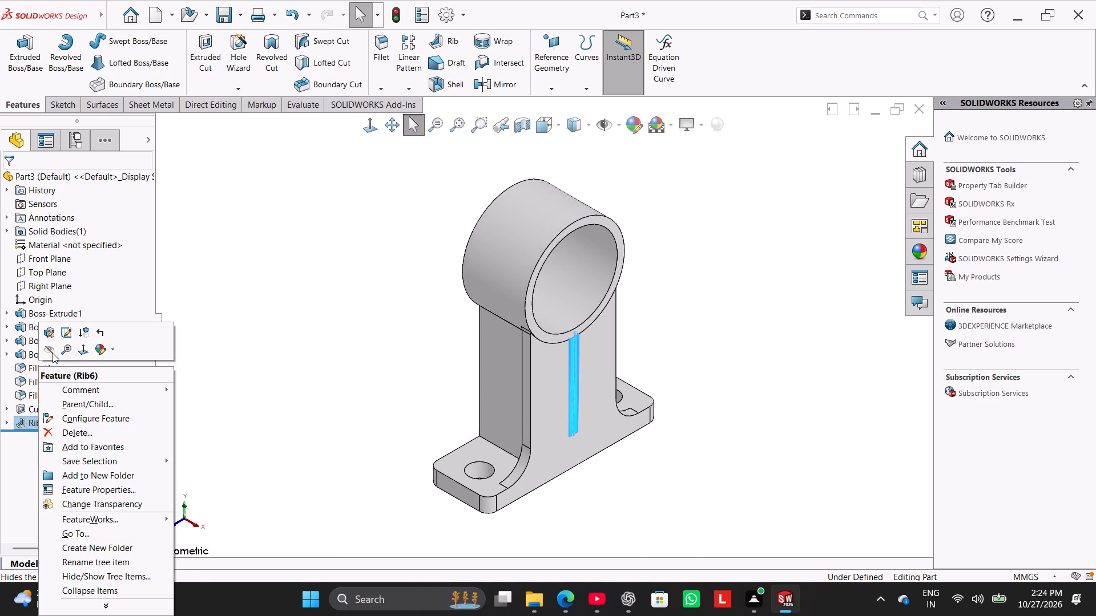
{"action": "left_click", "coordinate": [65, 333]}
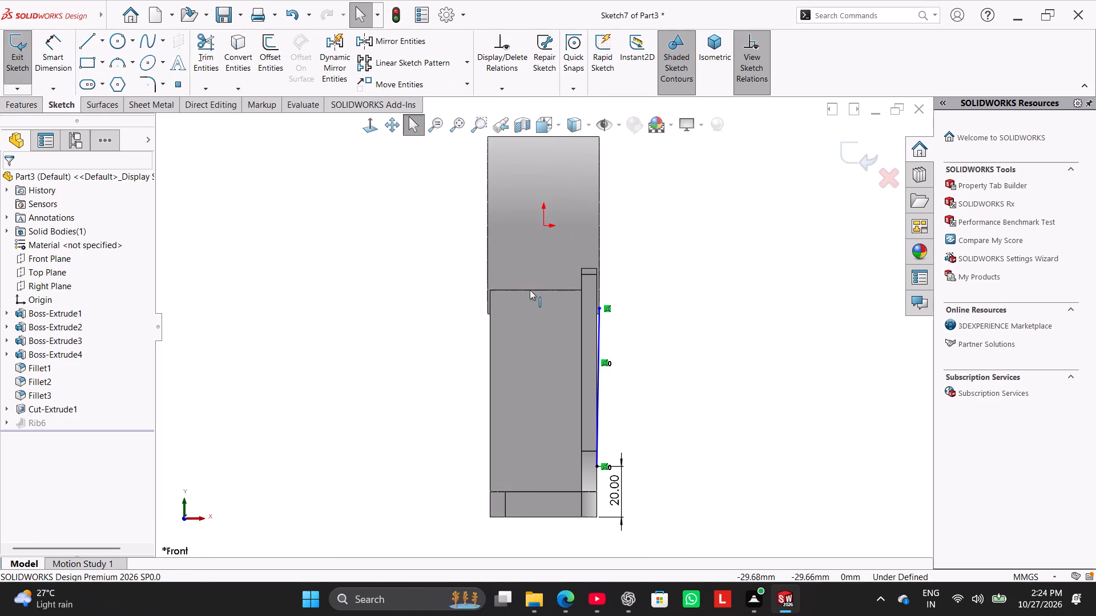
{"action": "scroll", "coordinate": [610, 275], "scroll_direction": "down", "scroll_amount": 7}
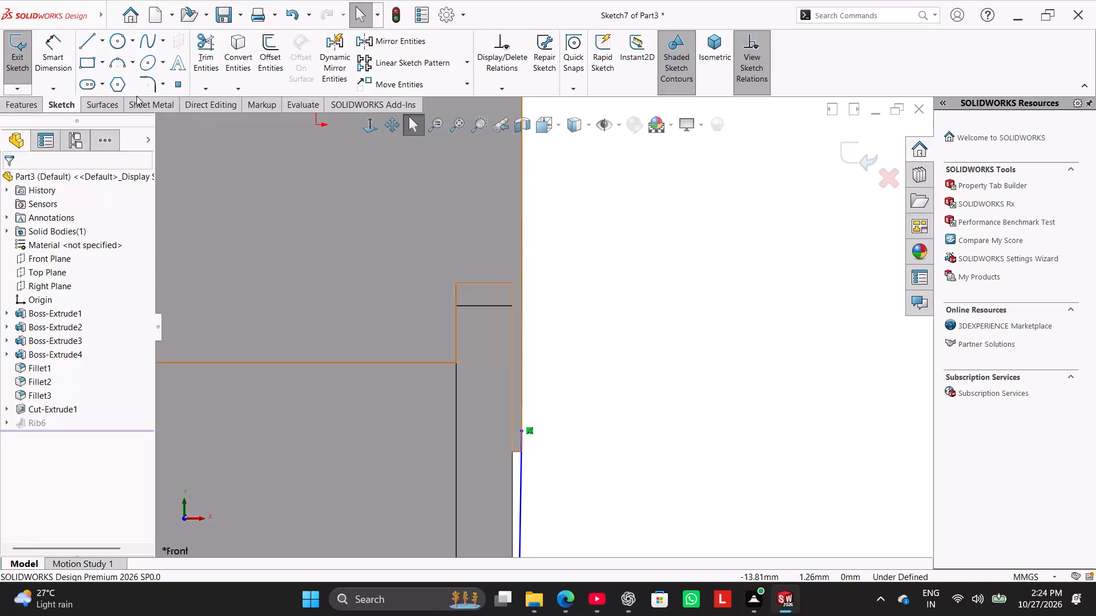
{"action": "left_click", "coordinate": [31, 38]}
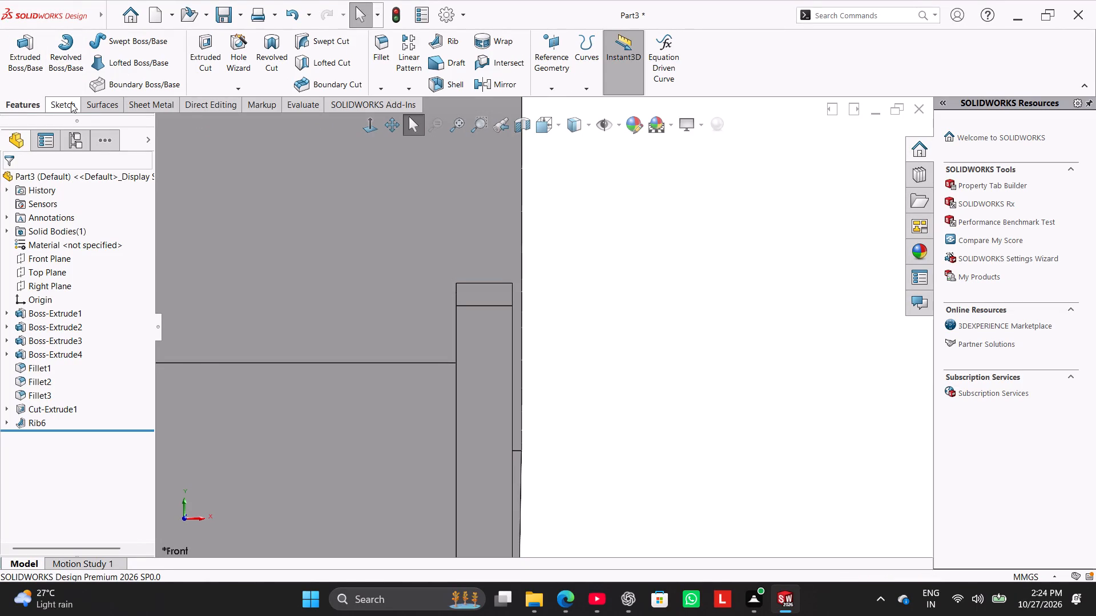
Reopen the rib's sketch and dimension the line's upper endpoint 2 mm above the ring's lowest edge.
{"action": "right_click", "coordinate": [30, 420]}
{"action": "left_click", "coordinate": [57, 333]}
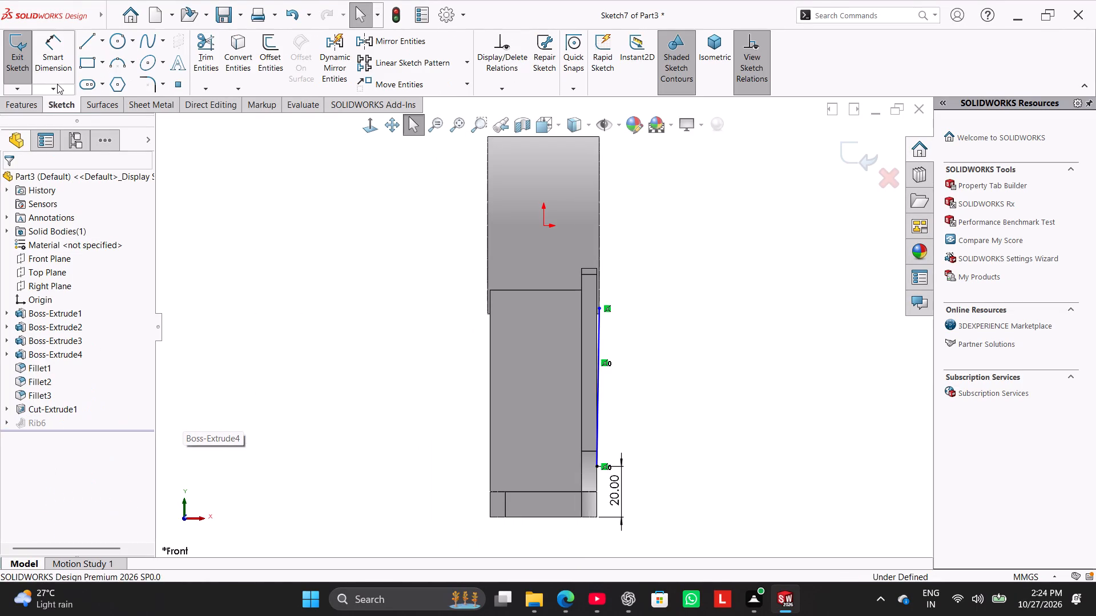
{"action": "left_click", "coordinate": [57, 62]}
{"action": "scroll", "coordinate": [554, 328], "scroll_direction": "down", "scroll_amount": 12}
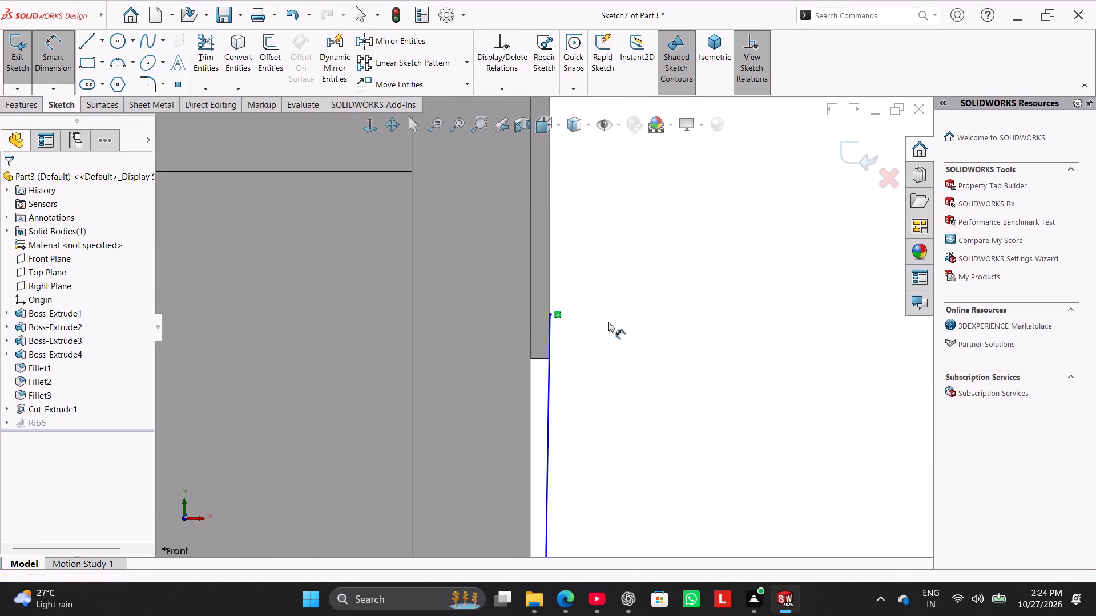
{"action": "scroll", "coordinate": [608, 322], "scroll_direction": "down", "scroll_amount": 2}
{"action": "scroll", "coordinate": [489, 383], "scroll_direction": "down", "scroll_amount": 6}
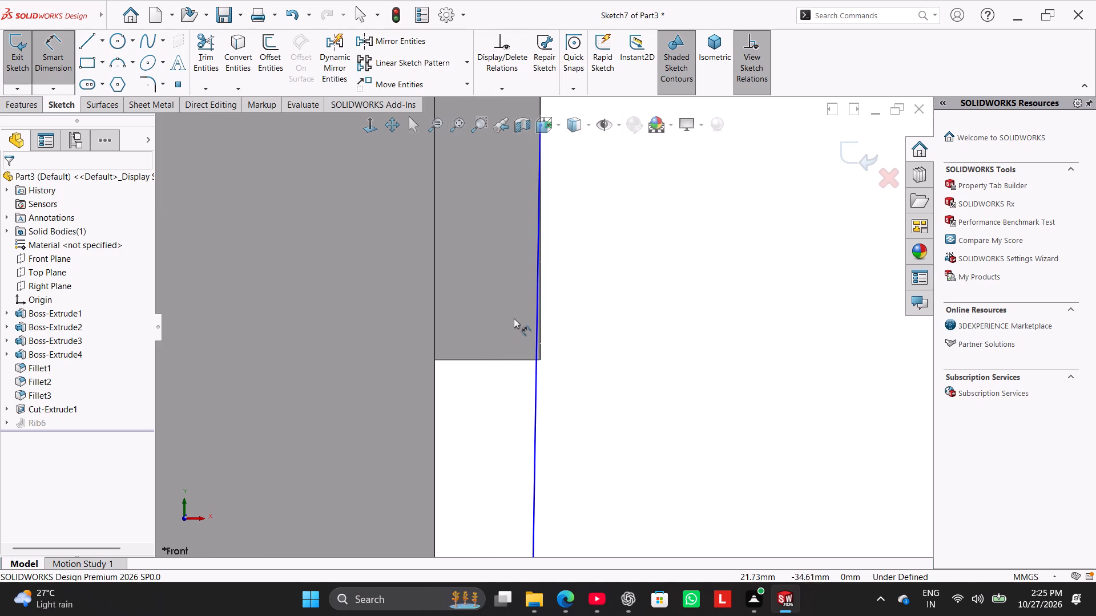
{"action": "scroll", "coordinate": [525, 311], "scroll_direction": "up", "scroll_amount": 3}
{"action": "left_click", "coordinate": [542, 209]}
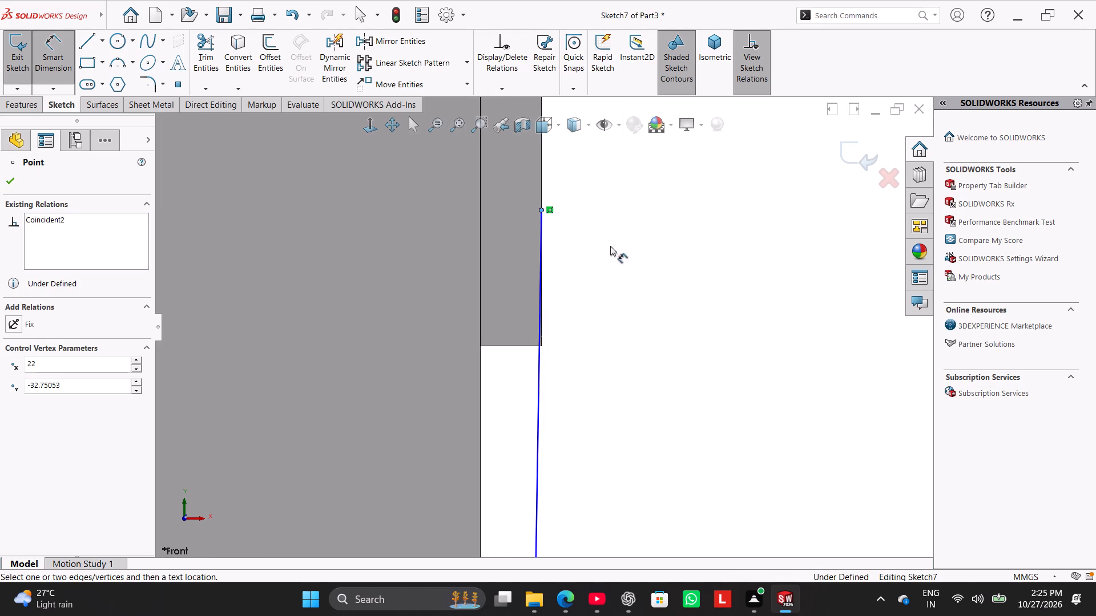
{"action": "right_click", "coordinate": [567, 271]}
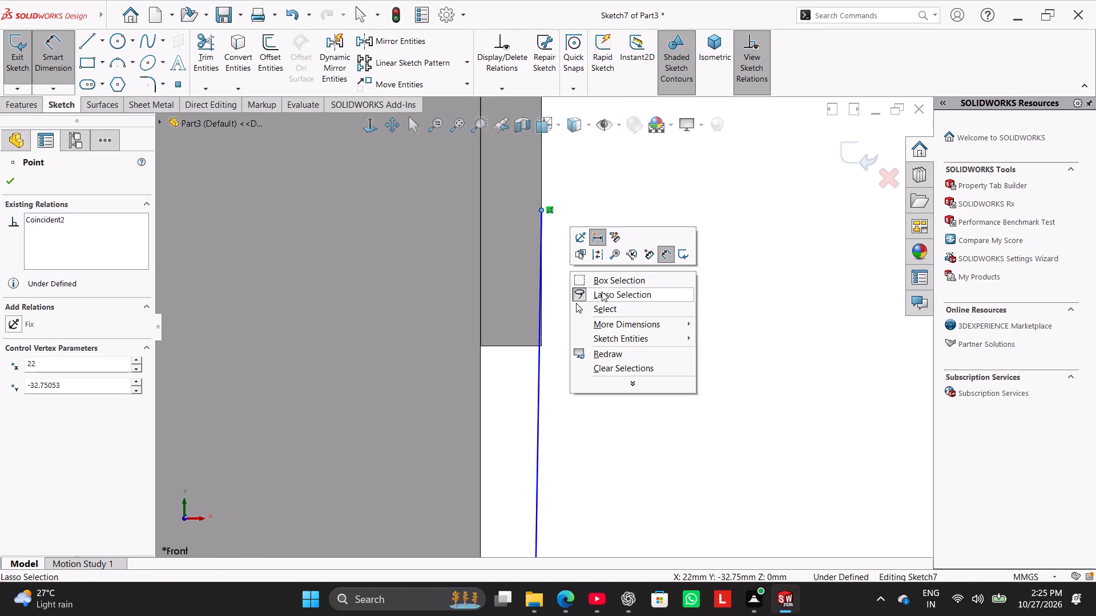
{"action": "left_click", "coordinate": [605, 304]}
{"action": "left_click", "coordinate": [52, 38]}
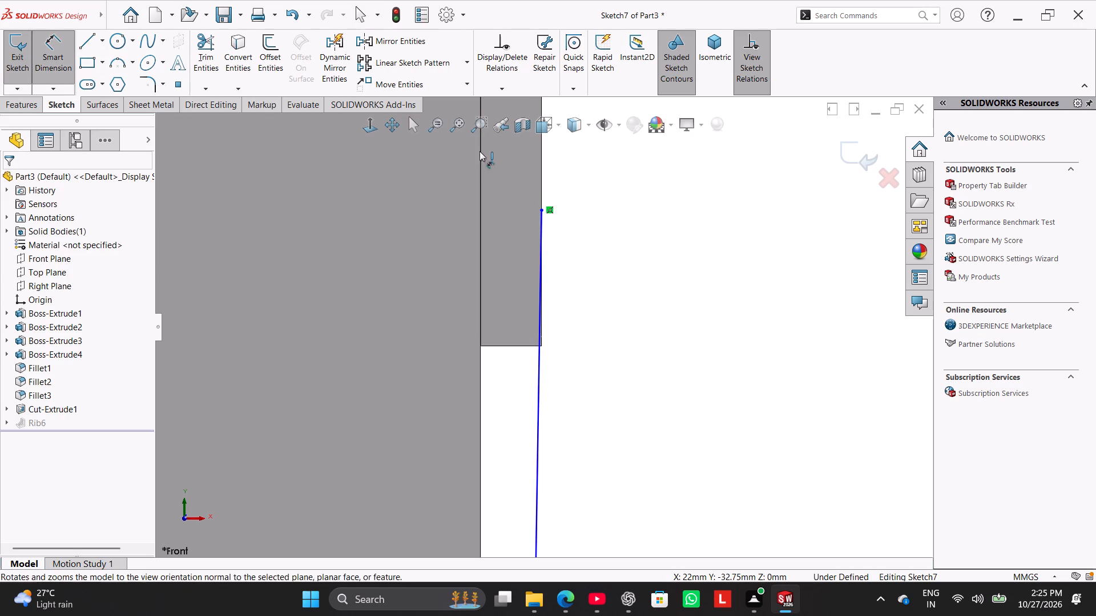
{"action": "left_click", "coordinate": [542, 212]}
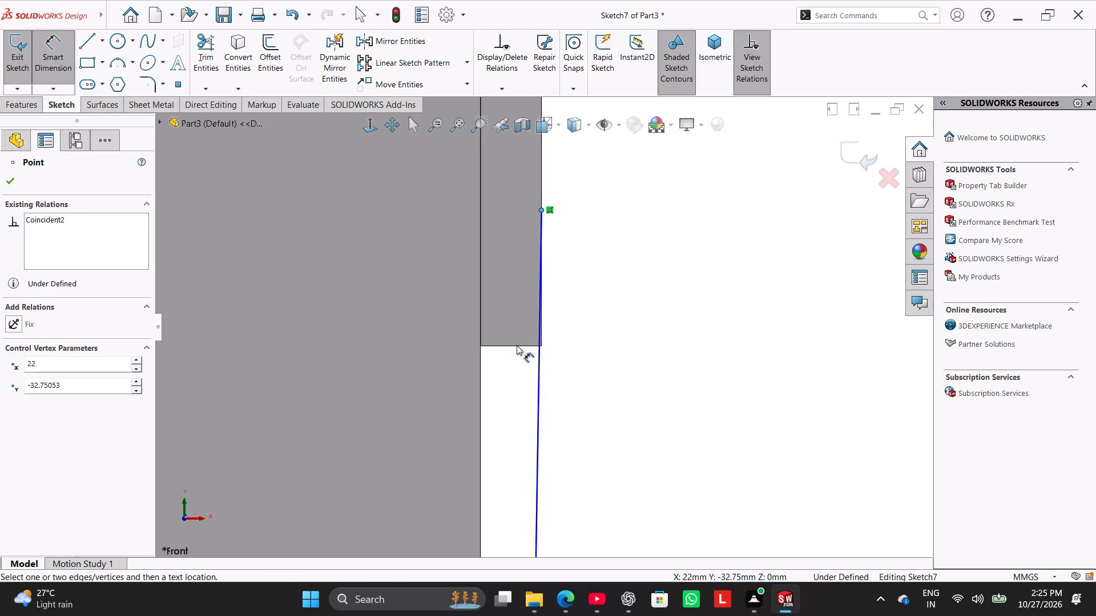
{"action": "left_click", "coordinate": [517, 348]}
{"action": "left_click", "coordinate": [606, 296]}
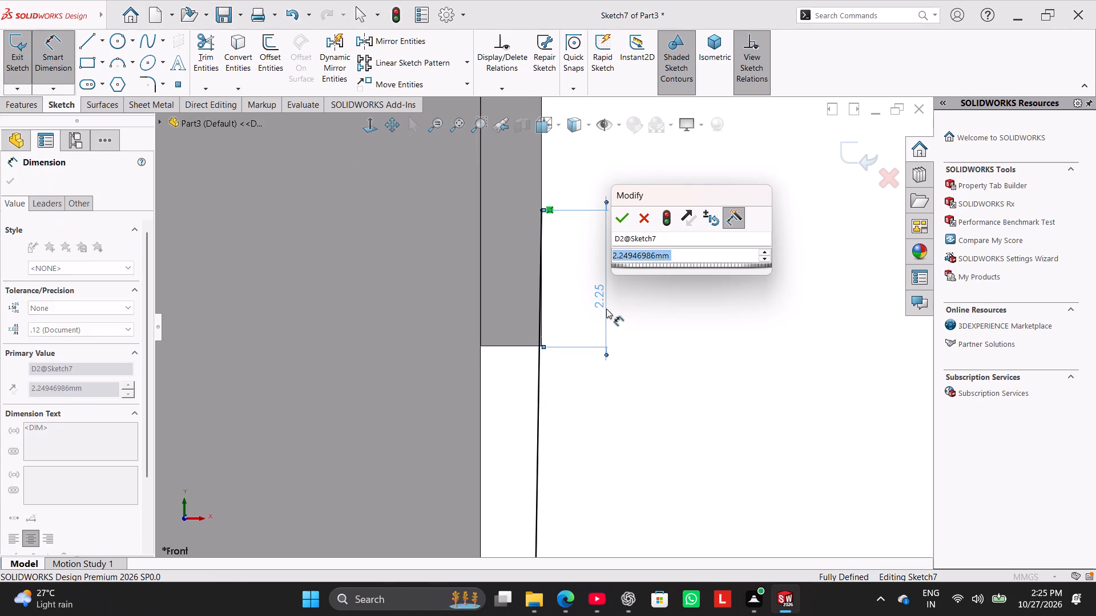
{"action": "key", "text": "2"}
{"action": "key", "text": "Return"}
{"action": "right_click", "coordinate": [667, 249]}
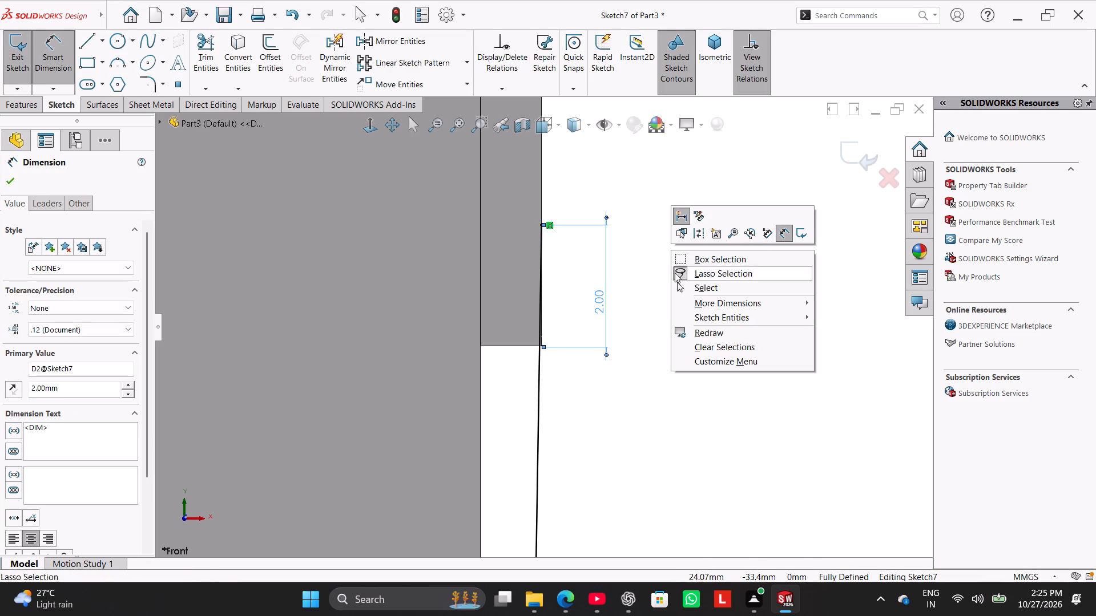
{"action": "left_click", "coordinate": [685, 290]}
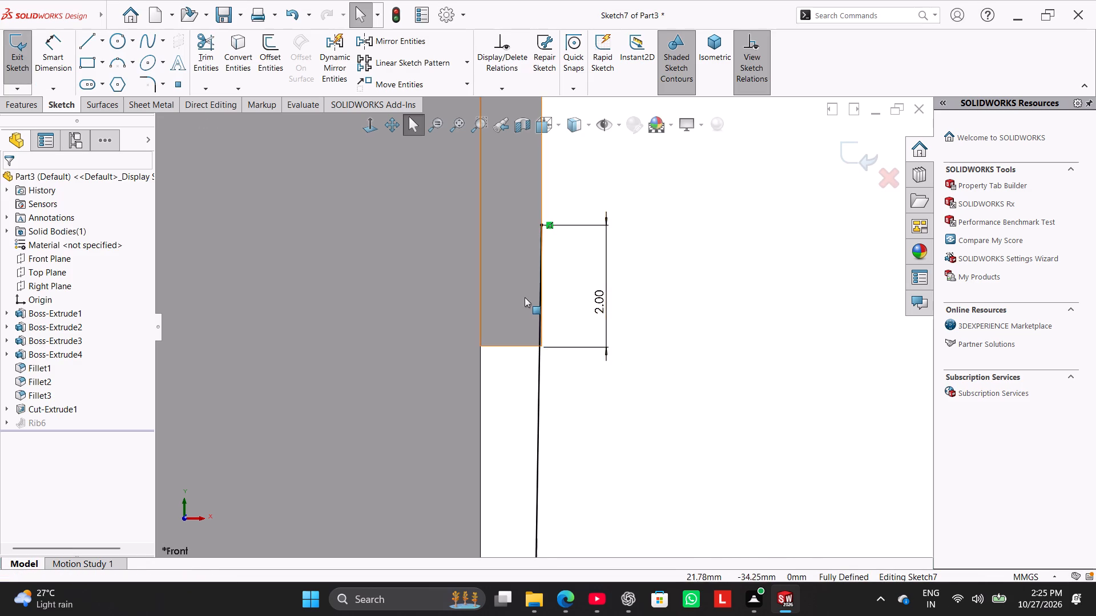
Delete the coincident relation holding the rib line's upper endpoint on the ring's outer end face.
{"action": "scroll", "coordinate": [522, 294], "scroll_direction": "down", "scroll_amount": 2}
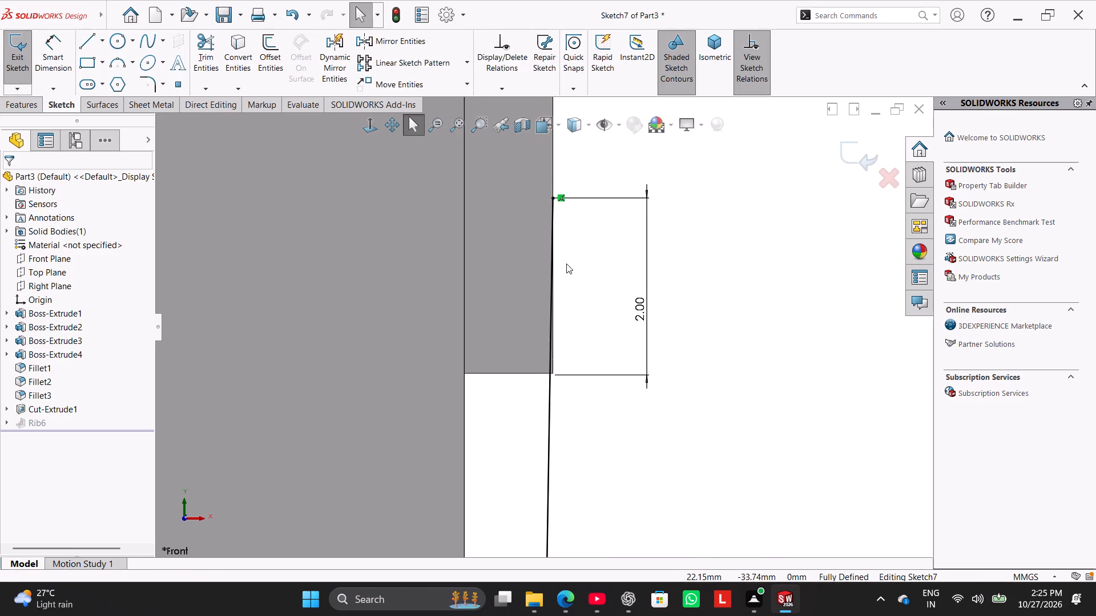
{"action": "scroll", "coordinate": [566, 264], "scroll_direction": "down", "scroll_amount": 1}
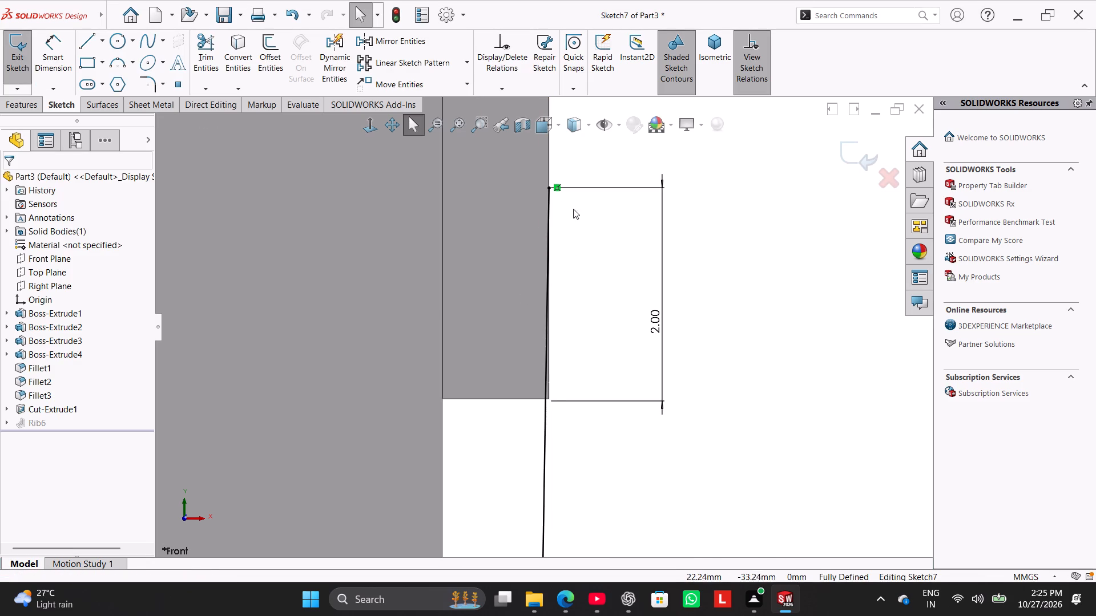
{"action": "right_click", "coordinate": [557, 187]}
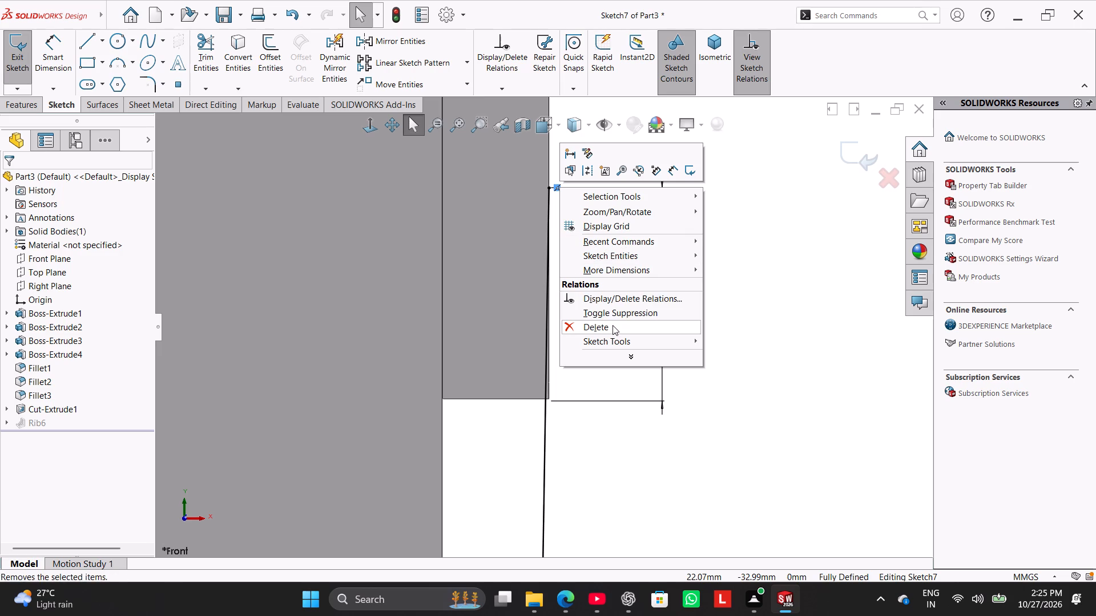
{"action": "left_click", "coordinate": [613, 325]}
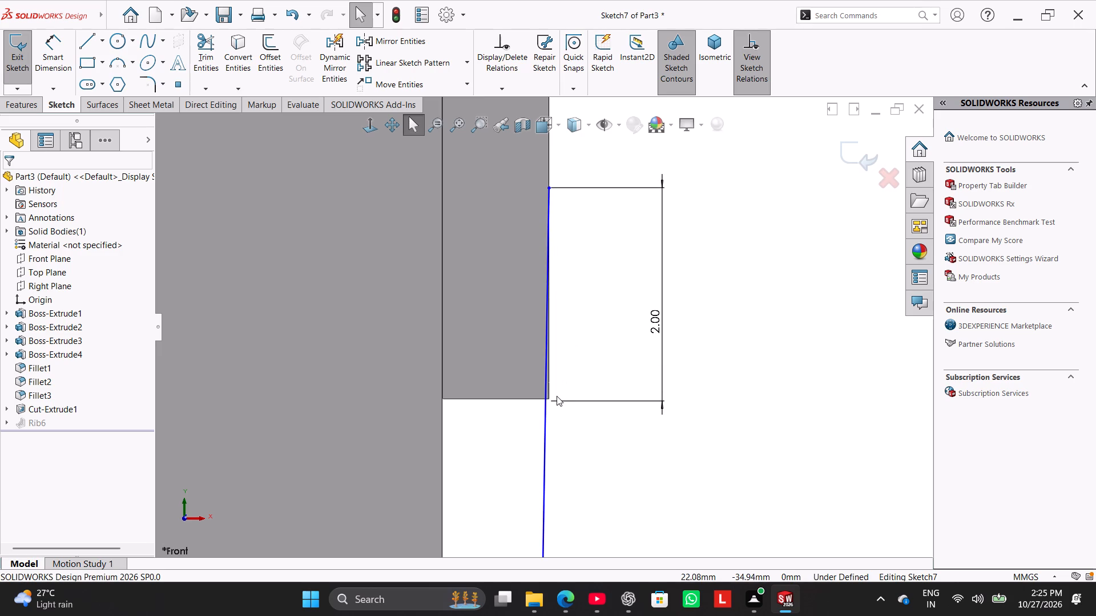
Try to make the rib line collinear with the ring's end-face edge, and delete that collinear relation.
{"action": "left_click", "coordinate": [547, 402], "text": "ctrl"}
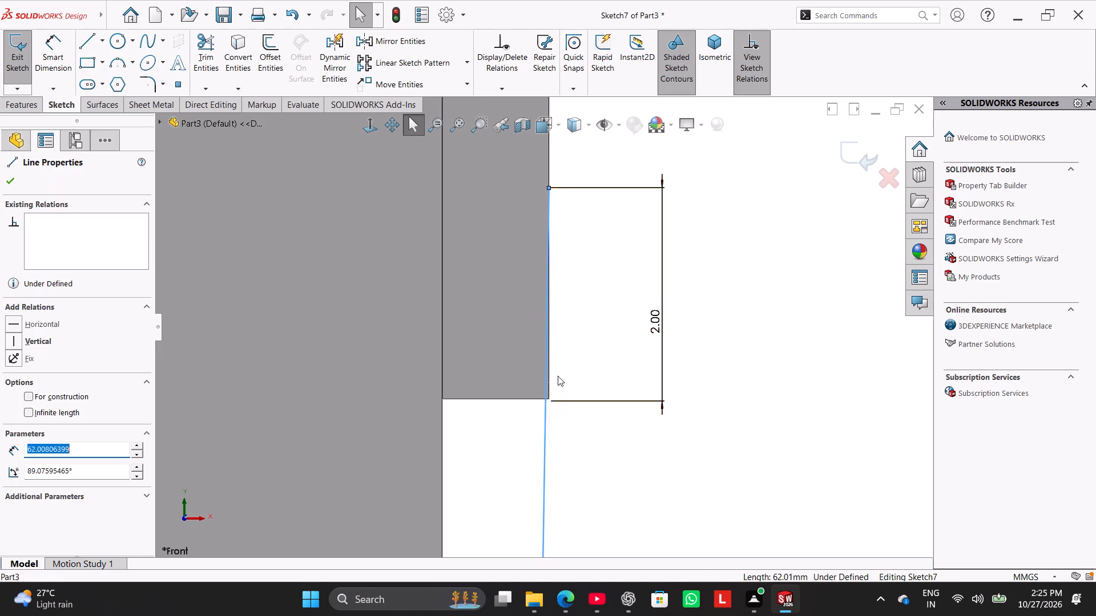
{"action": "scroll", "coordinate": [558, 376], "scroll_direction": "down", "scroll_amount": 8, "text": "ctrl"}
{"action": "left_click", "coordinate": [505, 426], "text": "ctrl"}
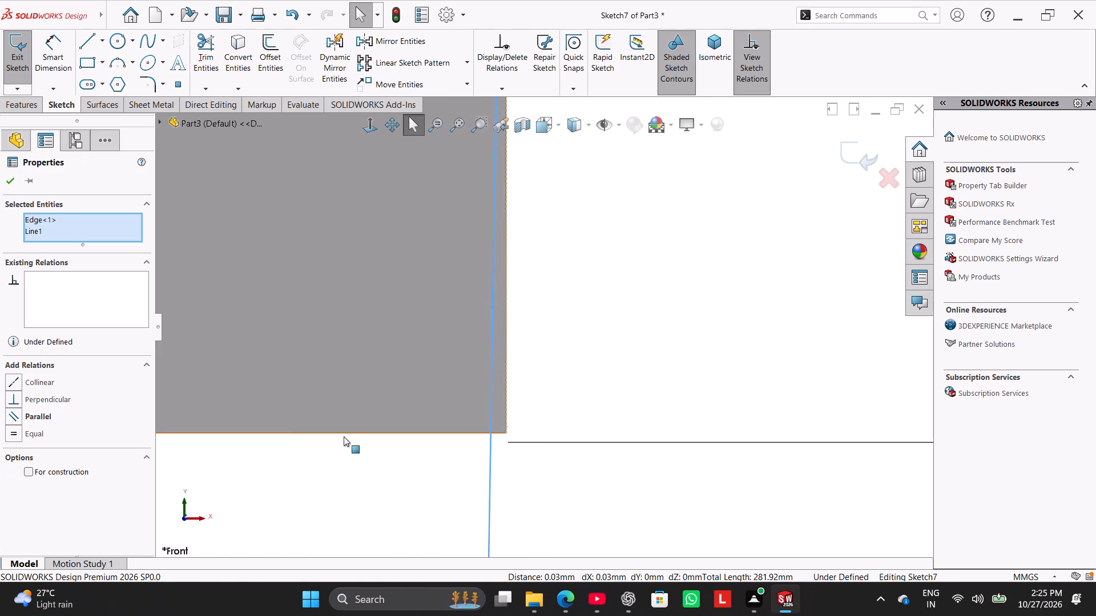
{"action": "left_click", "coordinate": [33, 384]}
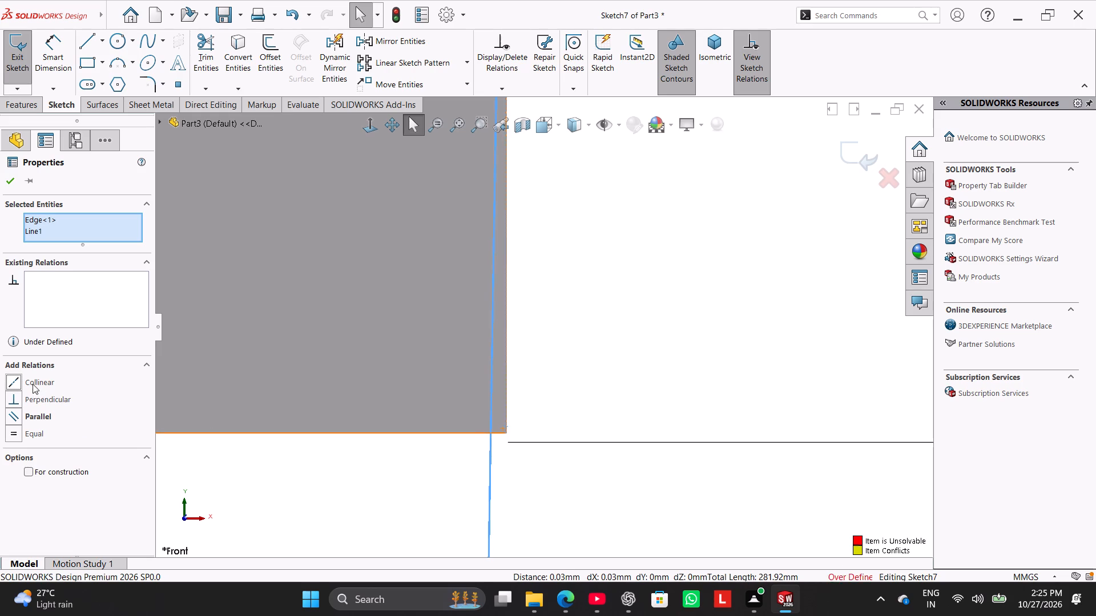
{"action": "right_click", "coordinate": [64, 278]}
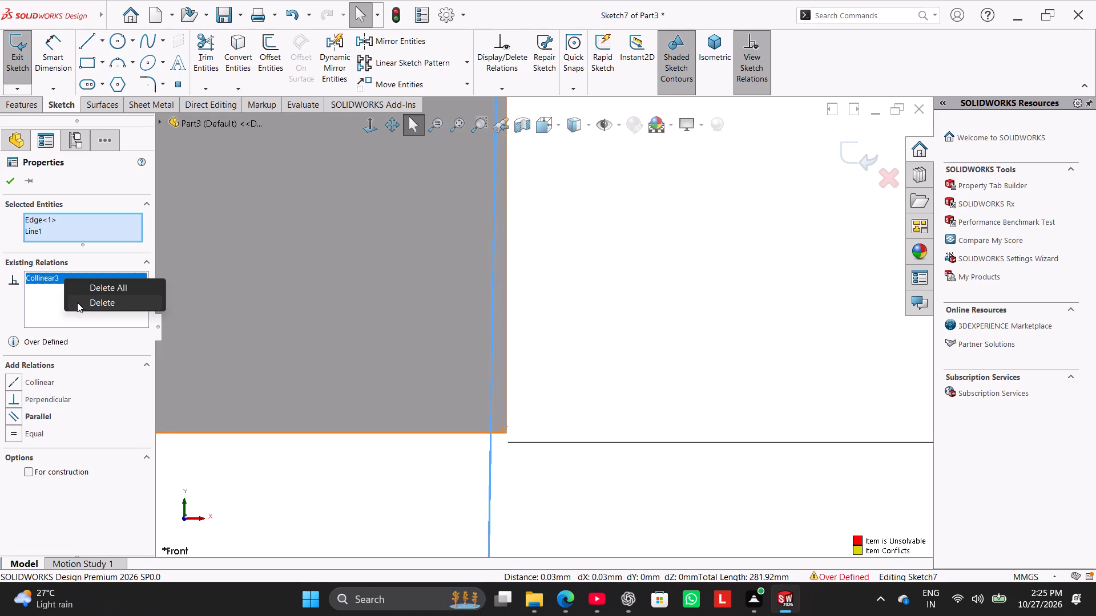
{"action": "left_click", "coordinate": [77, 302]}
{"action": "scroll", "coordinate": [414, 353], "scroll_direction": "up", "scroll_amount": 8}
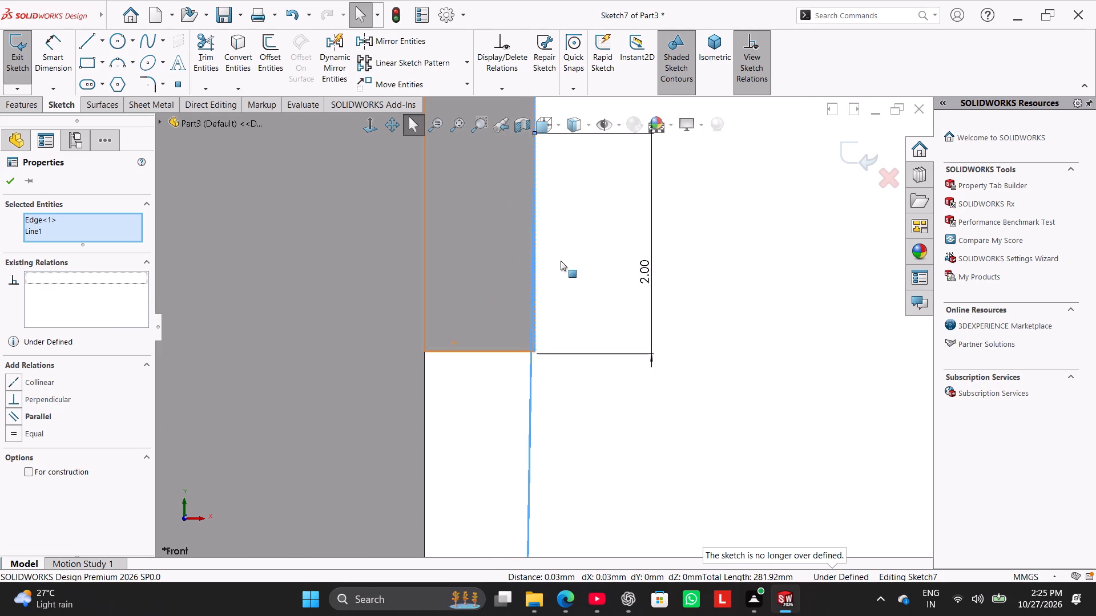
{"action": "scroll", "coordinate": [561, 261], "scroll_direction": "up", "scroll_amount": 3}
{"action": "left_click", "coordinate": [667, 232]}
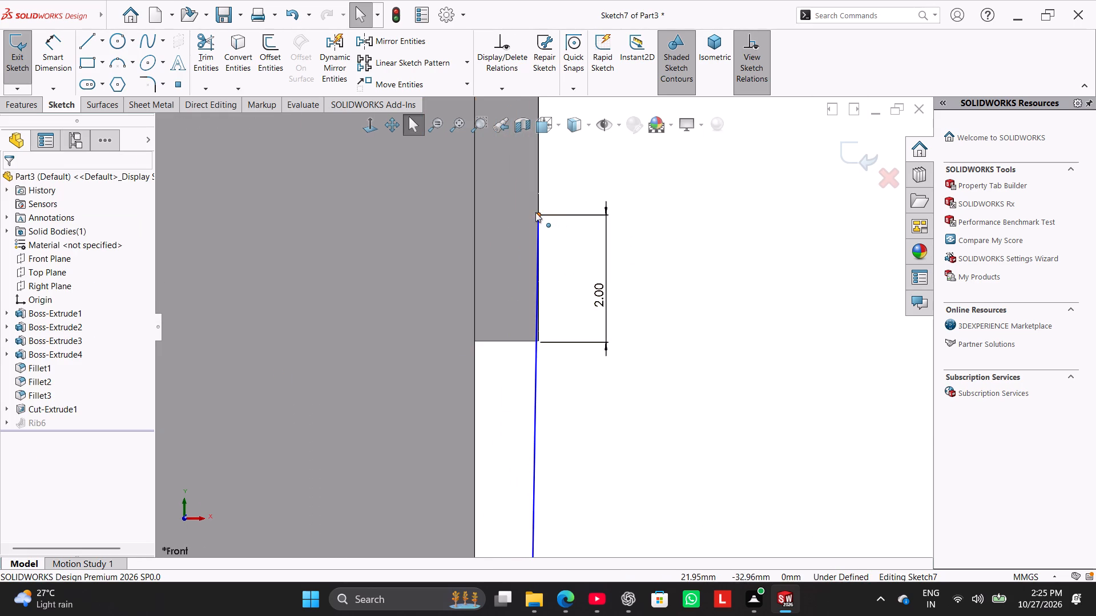
Move the rib line's upper endpoint outward, about 0.5 mm clear of the ring's end face.
{"action": "left_click_drag", "start_coordinate": [538, 213], "coordinate": [572, 216]}
{"action": "left_click", "coordinate": [548, 371]}
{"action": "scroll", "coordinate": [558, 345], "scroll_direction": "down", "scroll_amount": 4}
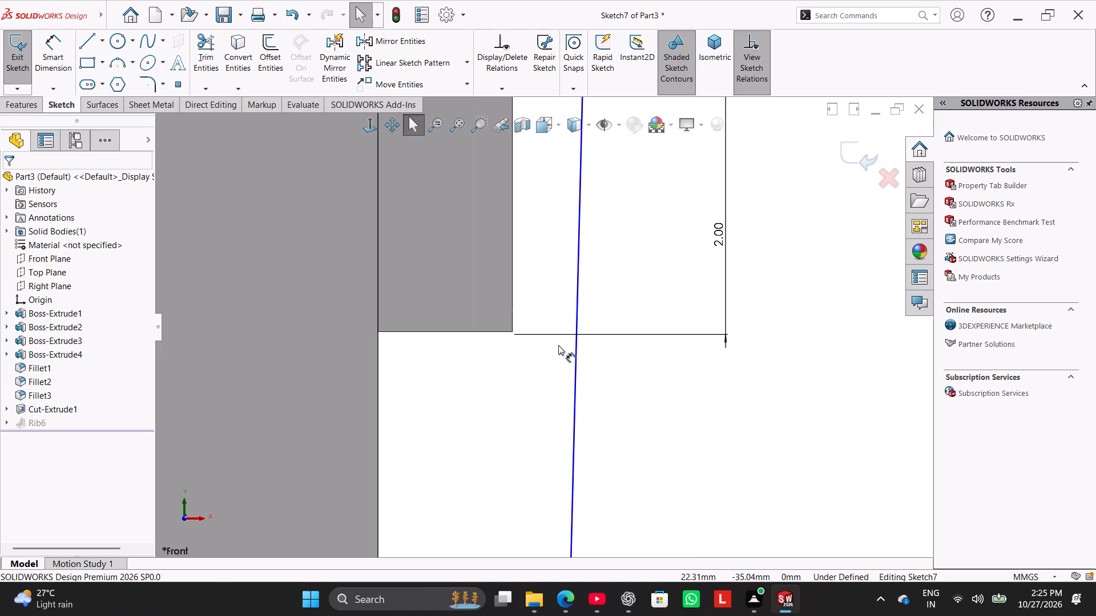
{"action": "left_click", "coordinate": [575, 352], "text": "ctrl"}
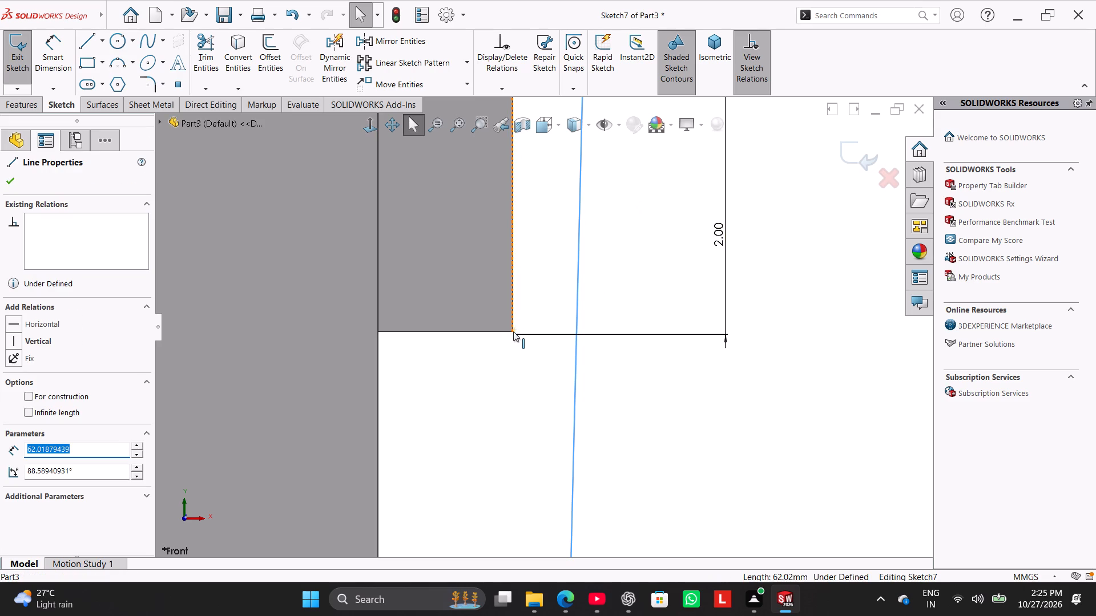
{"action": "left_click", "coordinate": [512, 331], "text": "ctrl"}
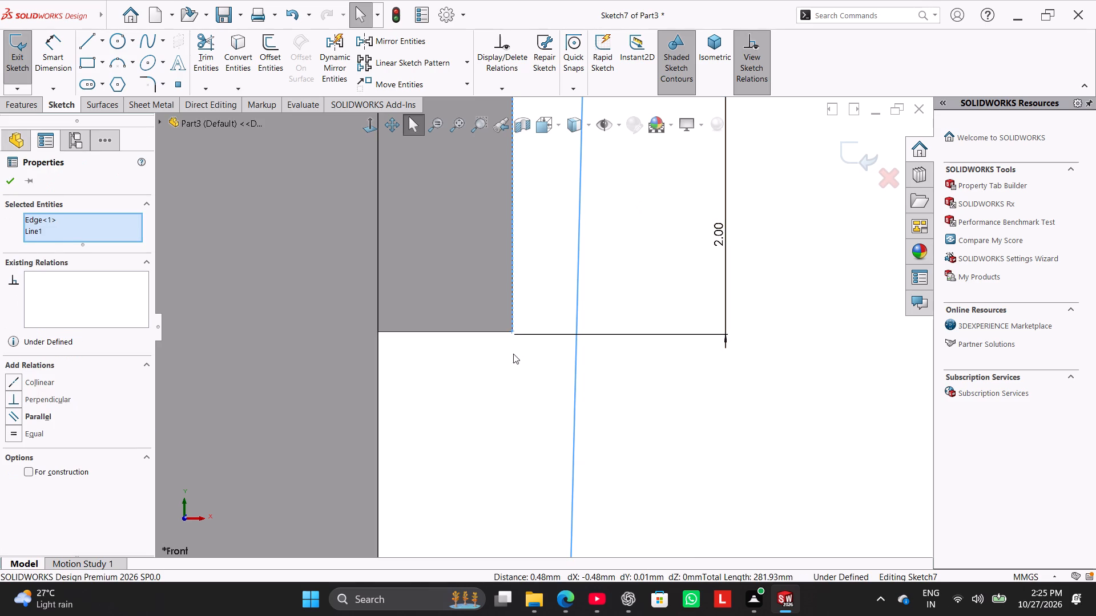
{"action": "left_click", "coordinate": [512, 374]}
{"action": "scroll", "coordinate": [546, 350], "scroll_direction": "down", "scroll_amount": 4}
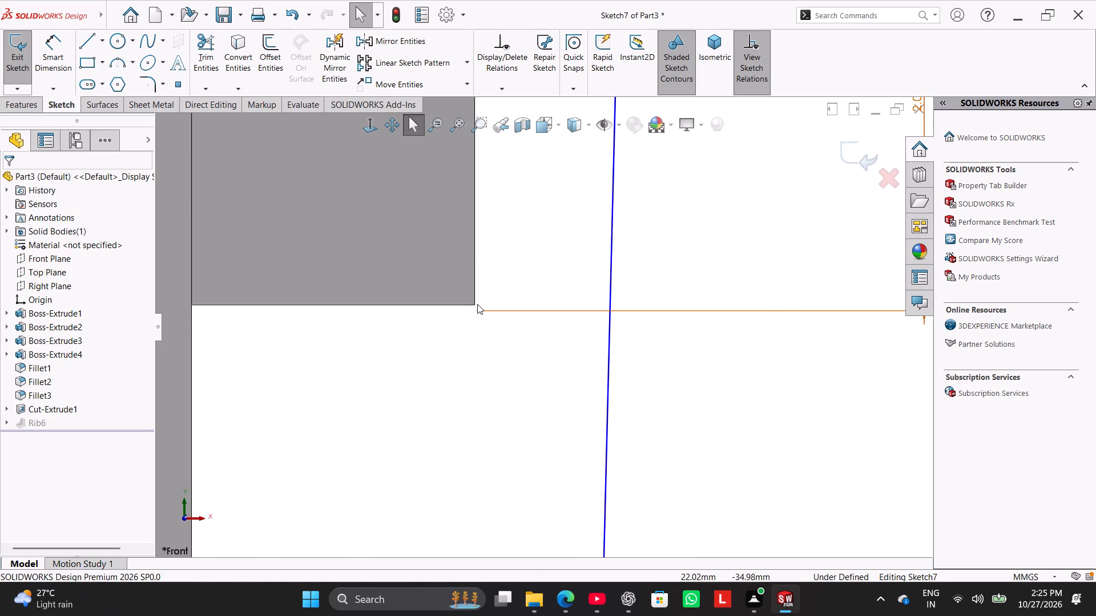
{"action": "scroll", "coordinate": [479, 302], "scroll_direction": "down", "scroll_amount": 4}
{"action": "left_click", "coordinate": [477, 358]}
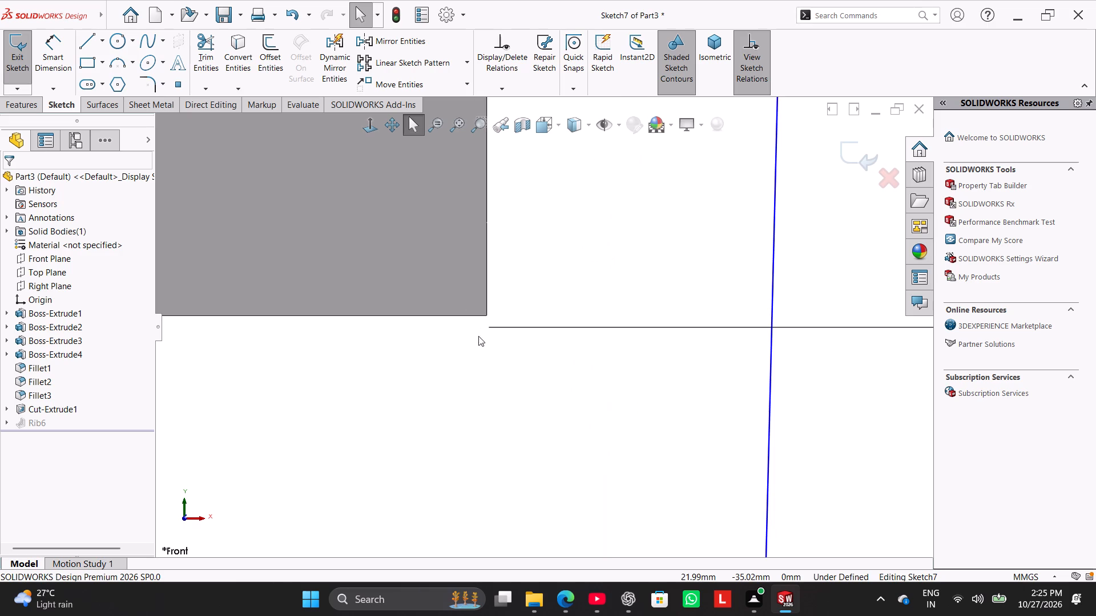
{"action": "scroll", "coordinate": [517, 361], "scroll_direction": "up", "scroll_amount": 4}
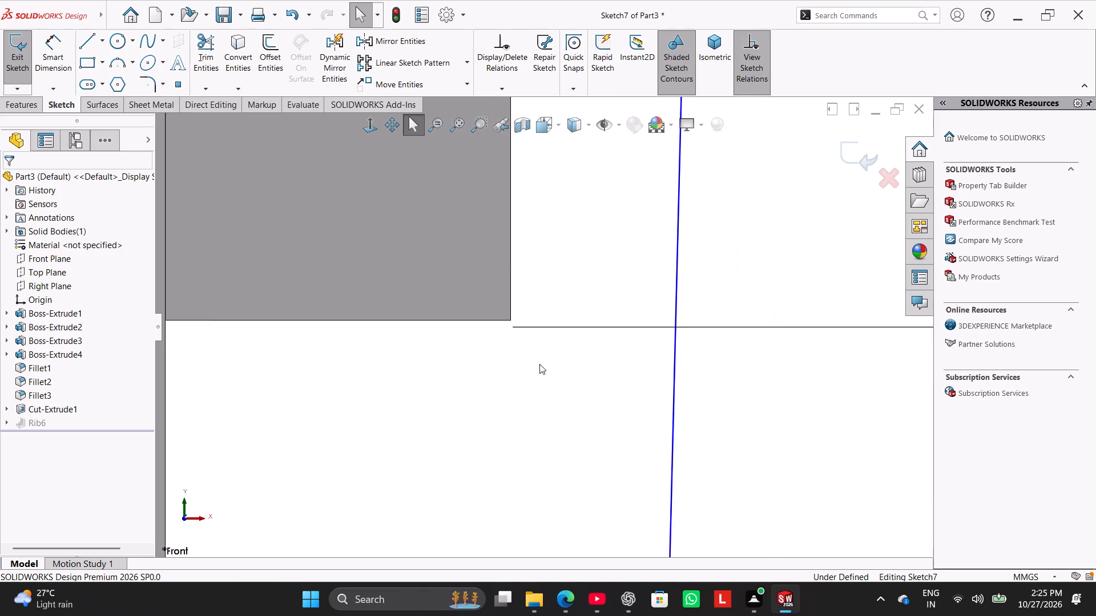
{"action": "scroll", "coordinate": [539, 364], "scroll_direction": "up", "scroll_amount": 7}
Delete the 2 mm dimension between the rib line's upper endpoint and the ring's lowest edge.
{"action": "right_click", "coordinate": [627, 278]}
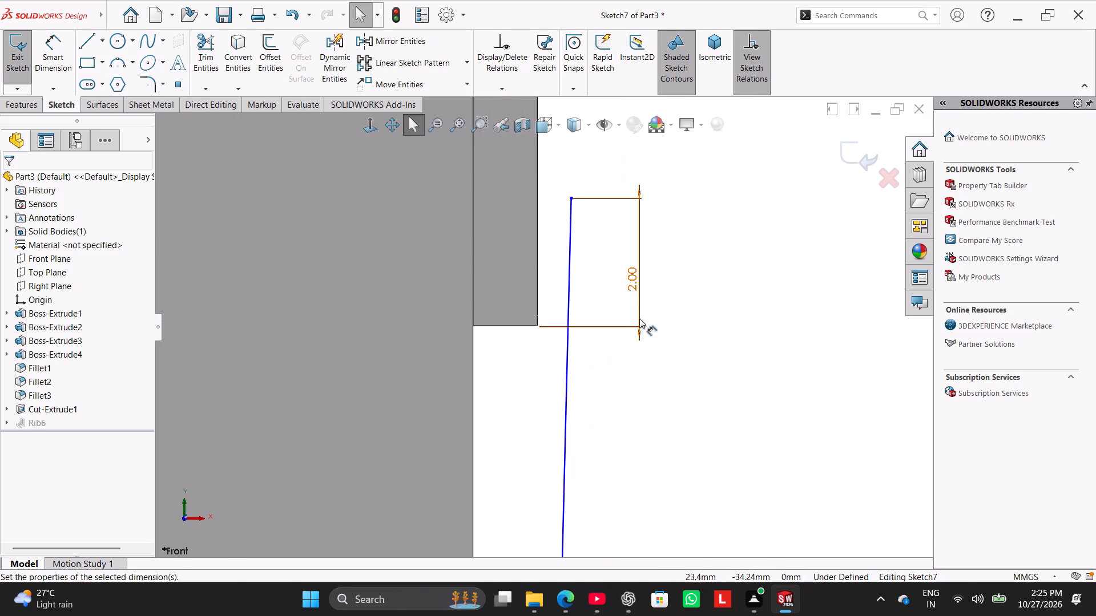
{"action": "left_click", "coordinate": [658, 424]}
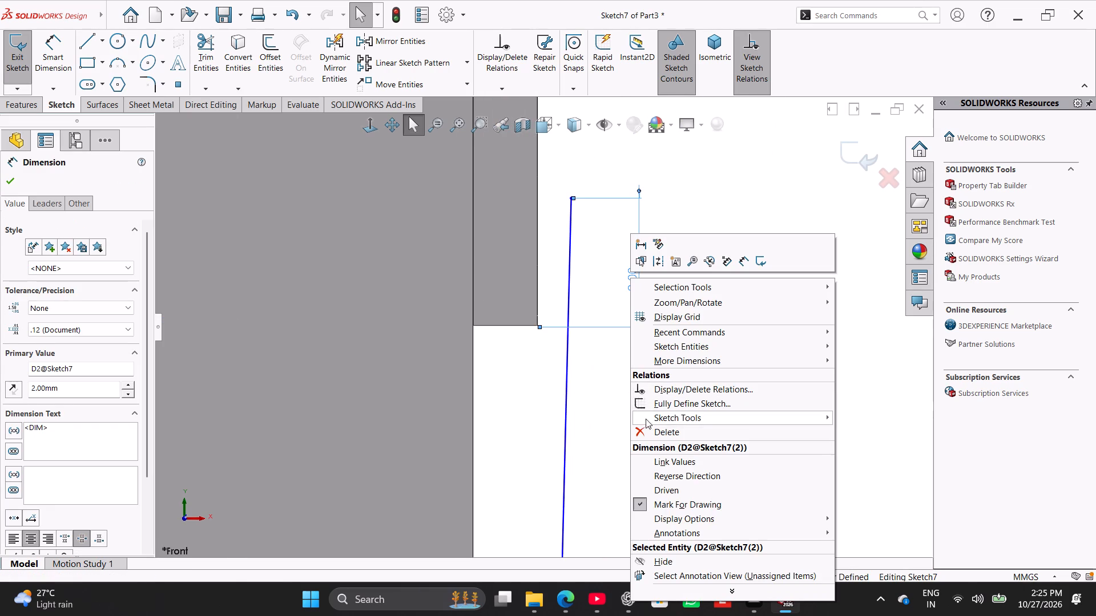
{"action": "left_click", "coordinate": [653, 432]}
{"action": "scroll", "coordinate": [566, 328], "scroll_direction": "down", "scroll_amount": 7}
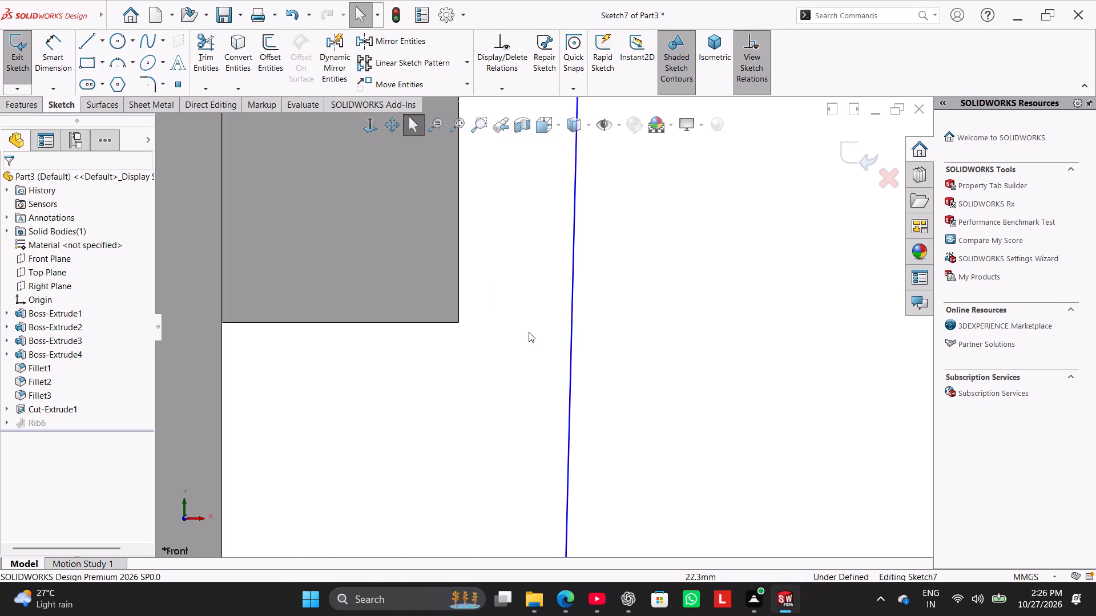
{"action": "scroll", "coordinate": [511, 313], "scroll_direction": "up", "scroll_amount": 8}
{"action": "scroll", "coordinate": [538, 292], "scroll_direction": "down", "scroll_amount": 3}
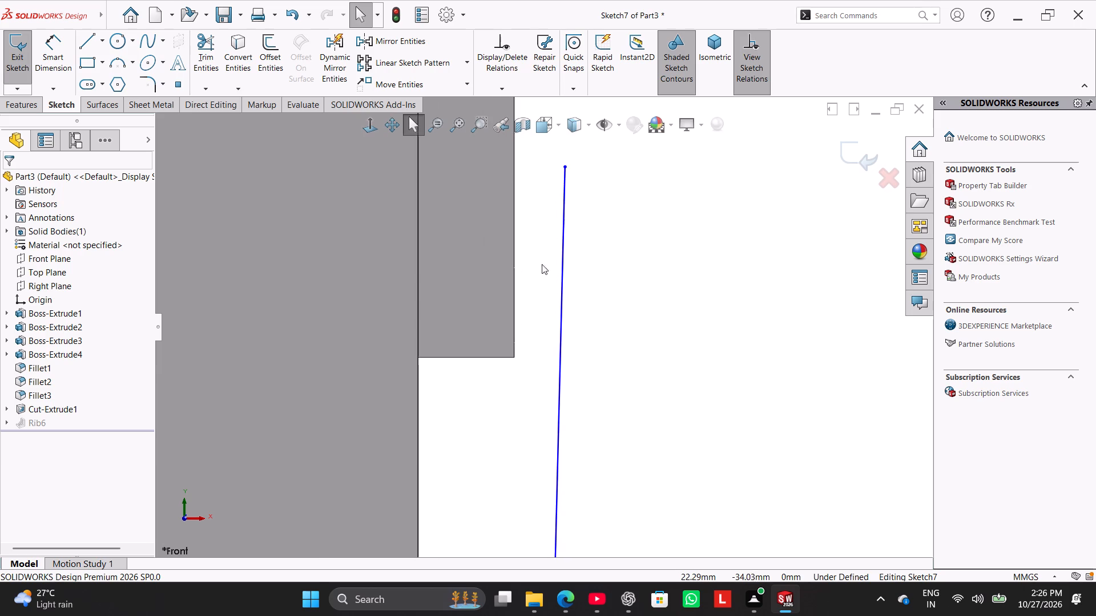
Attach the rib line's upper endpoint to the ring's outer end-face edge, about 0.5 mm above the ring's lowest edge.
{"action": "left_click_drag", "start_coordinate": [563, 164], "coordinate": [519, 357]}
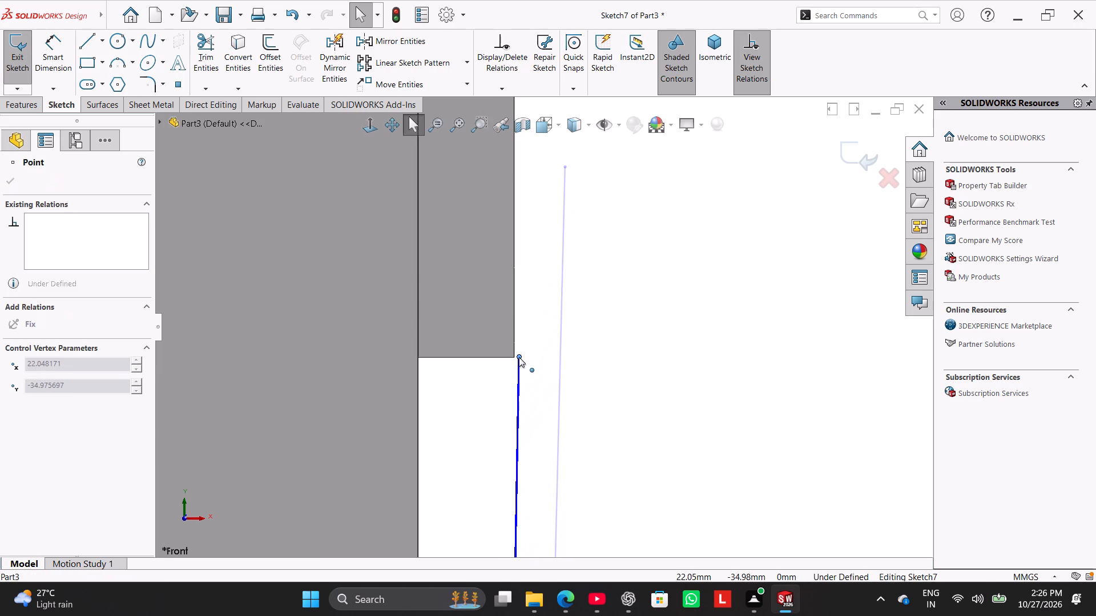
{"action": "left_click_drag", "start_coordinate": [519, 357], "coordinate": [512, 358]}
{"action": "left_click", "coordinate": [561, 389]}
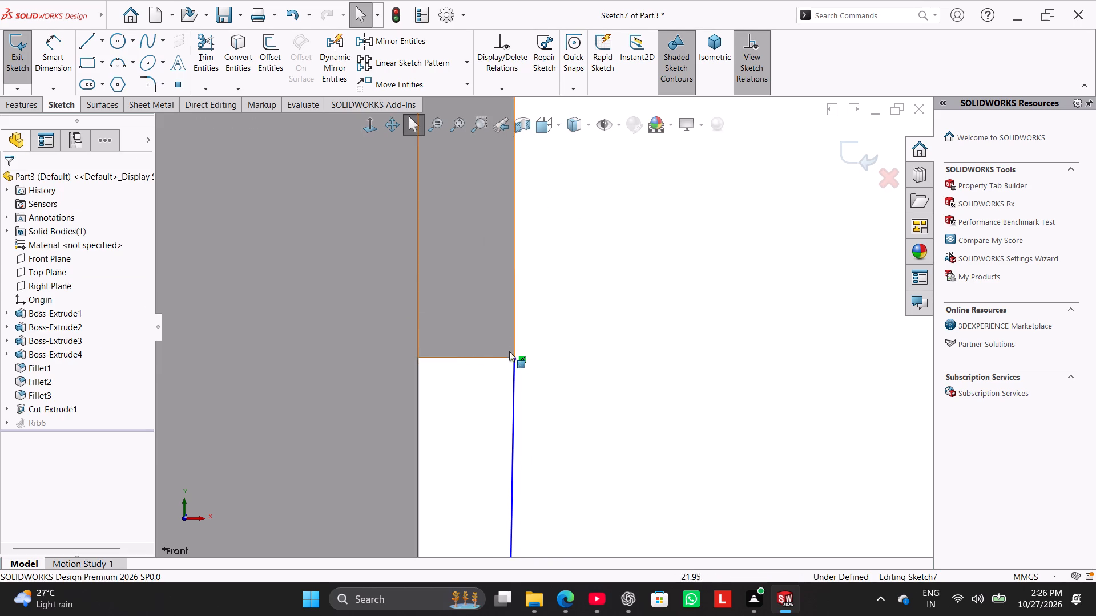
{"action": "left_click_drag", "start_coordinate": [512, 359], "coordinate": [544, 321]}
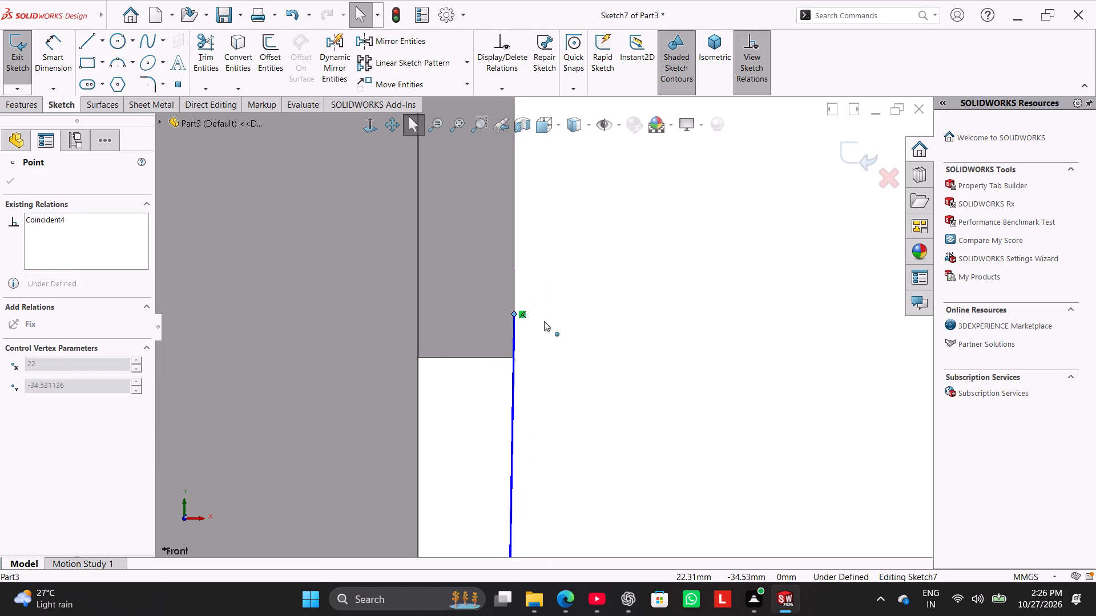
{"action": "left_click_drag", "start_coordinate": [544, 321], "coordinate": [648, 378]}
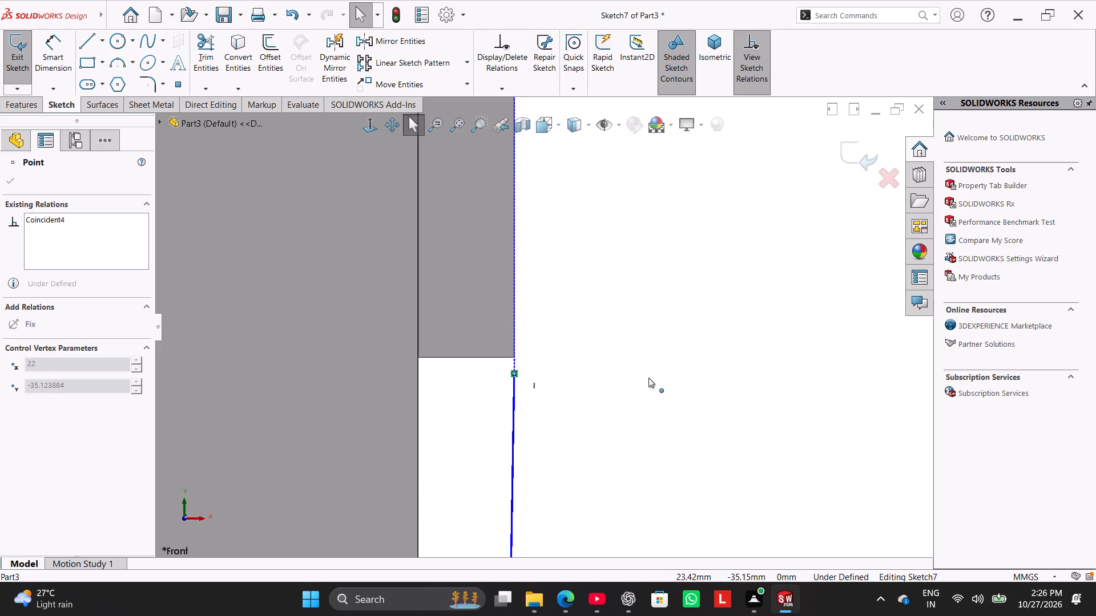
{"action": "left_click_drag", "start_coordinate": [648, 378], "coordinate": [722, 342]}
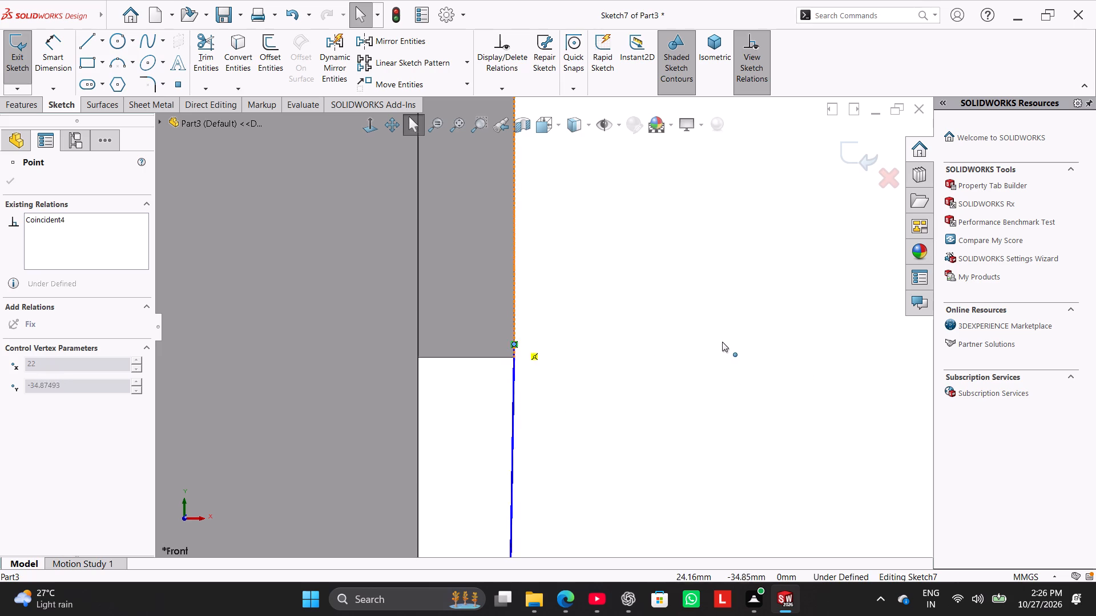
{"action": "left_click_drag", "start_coordinate": [722, 342], "coordinate": [722, 309]}
{"action": "left_click", "coordinate": [635, 391]}
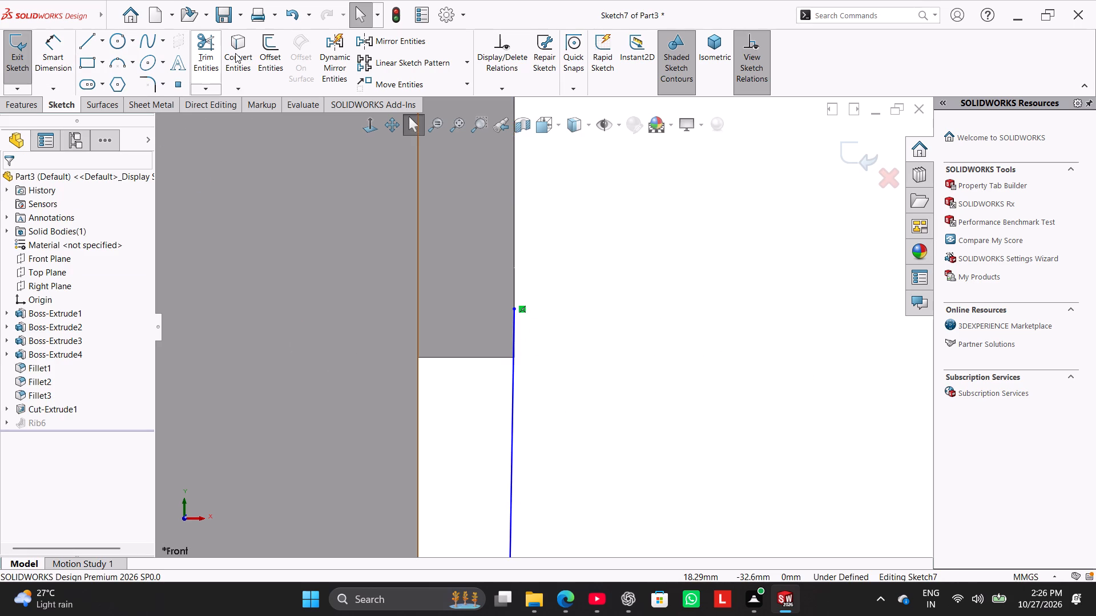
Dimension the rib line's upper endpoint 2 mm from the ring's lowest edge.
{"action": "left_click", "coordinate": [59, 55]}
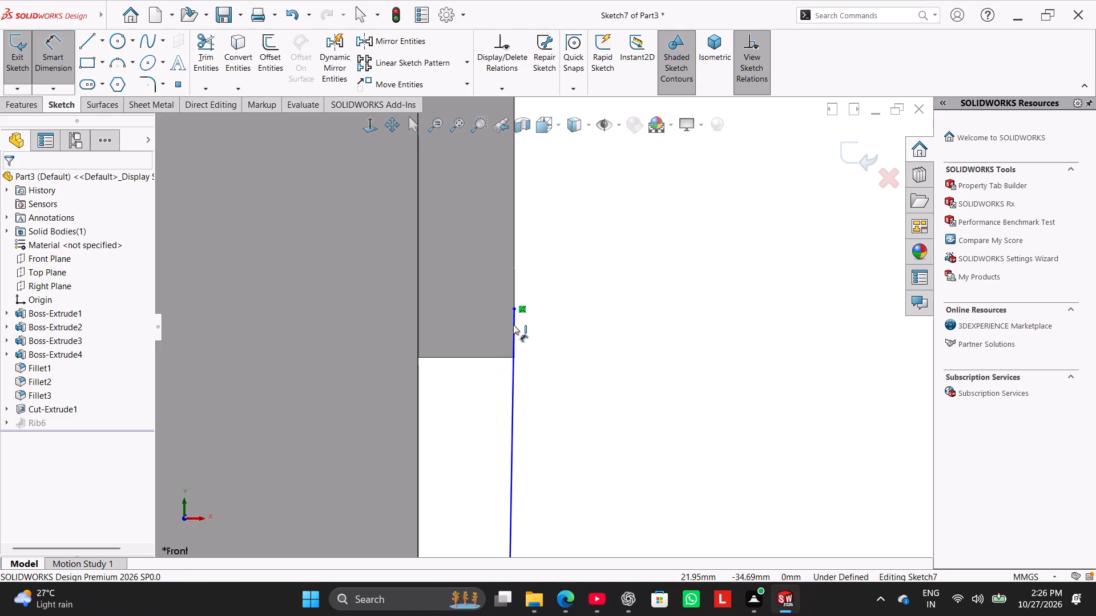
{"action": "left_click", "coordinate": [513, 310]}
{"action": "left_click", "coordinate": [507, 360]}
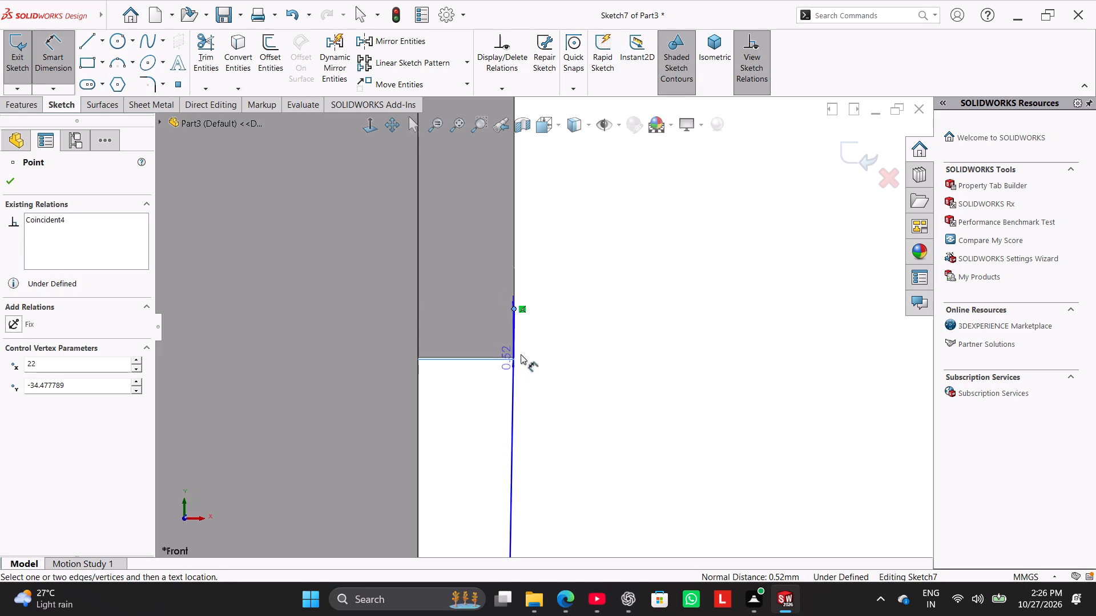
{"action": "left_click", "coordinate": [559, 335]}
{"action": "key", "text": "2"}
{"action": "key", "text": "Return"}
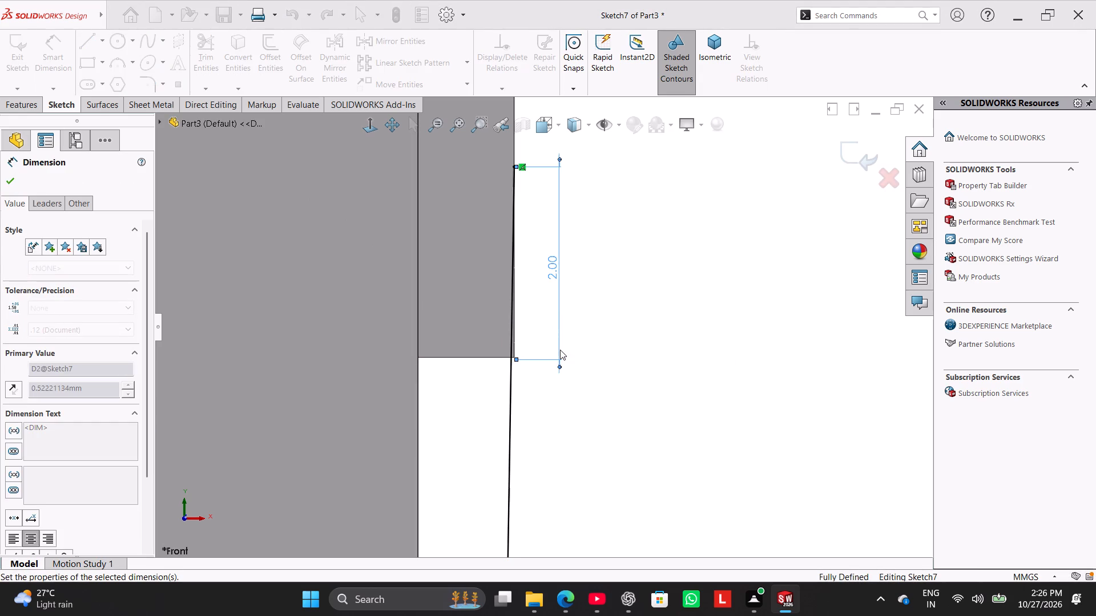
{"action": "right_click", "coordinate": [619, 316]}
{"action": "left_click", "coordinate": [659, 354]}
Exit the rib sketch to rebuild the rib with the edited line.
{"action": "middle_click_drag", "start_coordinate": [651, 379], "coordinate": [571, 398]}
{"action": "scroll", "coordinate": [573, 399], "scroll_direction": "up", "scroll_amount": 20}
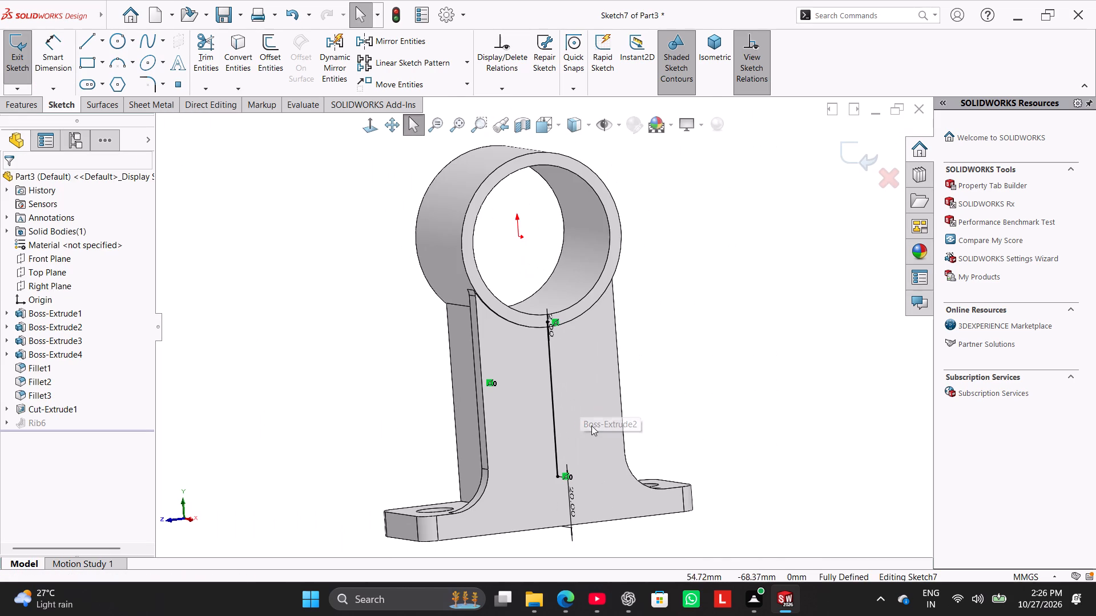
{"action": "scroll", "coordinate": [591, 425], "scroll_direction": "up", "scroll_amount": 1}
{"action": "left_click", "coordinate": [14, 62]}
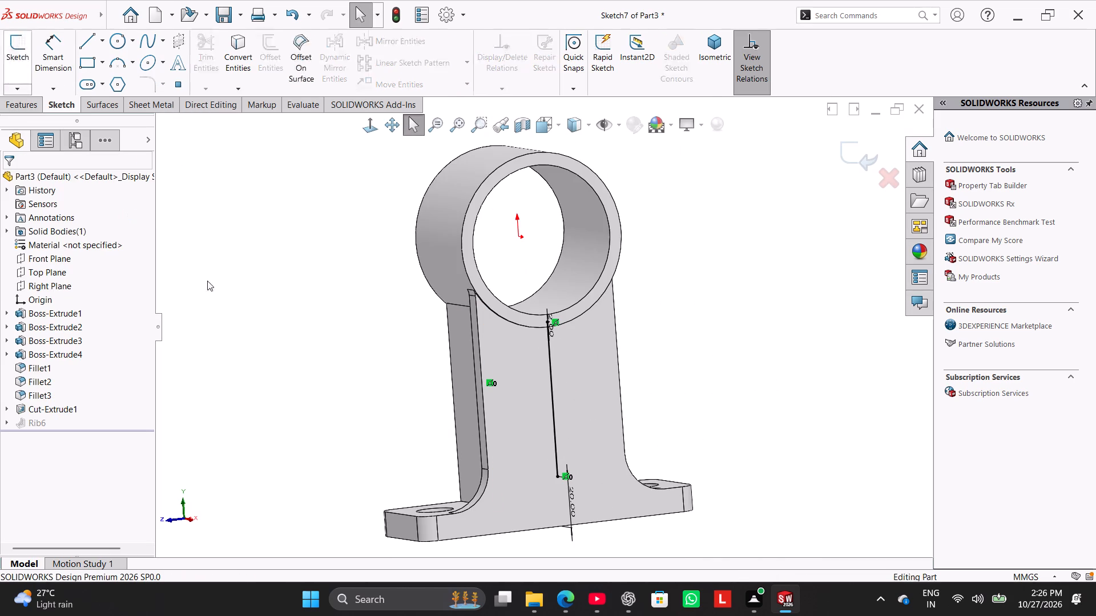
Examine how the top of the rib meets the lower edge of the ring's end face.
{"action": "scroll", "coordinate": [489, 318], "scroll_direction": "down", "scroll_amount": 7}
{"action": "scroll", "coordinate": [629, 364], "scroll_direction": "down", "scroll_amount": 4}
{"action": "middle_click_drag", "start_coordinate": [641, 348], "coordinate": [672, 282]}
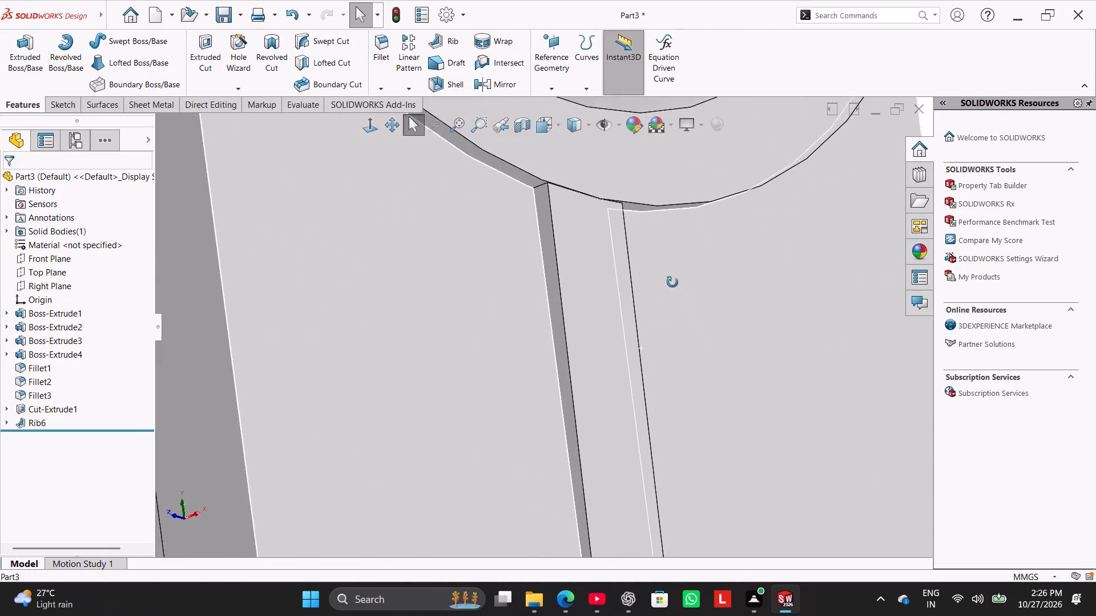
{"action": "middle_click_drag", "start_coordinate": [672, 282], "coordinate": [688, 256]}
{"action": "scroll", "coordinate": [642, 194], "scroll_direction": "down", "scroll_amount": 8}
{"action": "scroll", "coordinate": [479, 263], "scroll_direction": "down", "scroll_amount": 2}
{"action": "scroll", "coordinate": [479, 266], "scroll_direction": "up", "scroll_amount": 3}
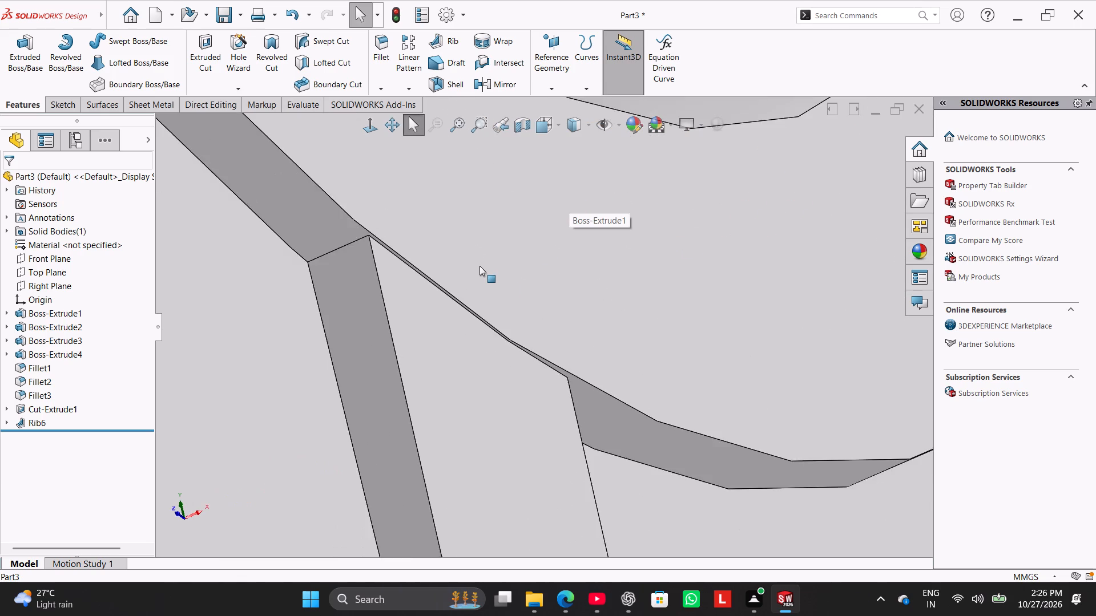
{"action": "scroll", "coordinate": [479, 266], "scroll_direction": "up", "scroll_amount": 11}
{"action": "scroll", "coordinate": [335, 246], "scroll_direction": "up", "scroll_amount": 2}
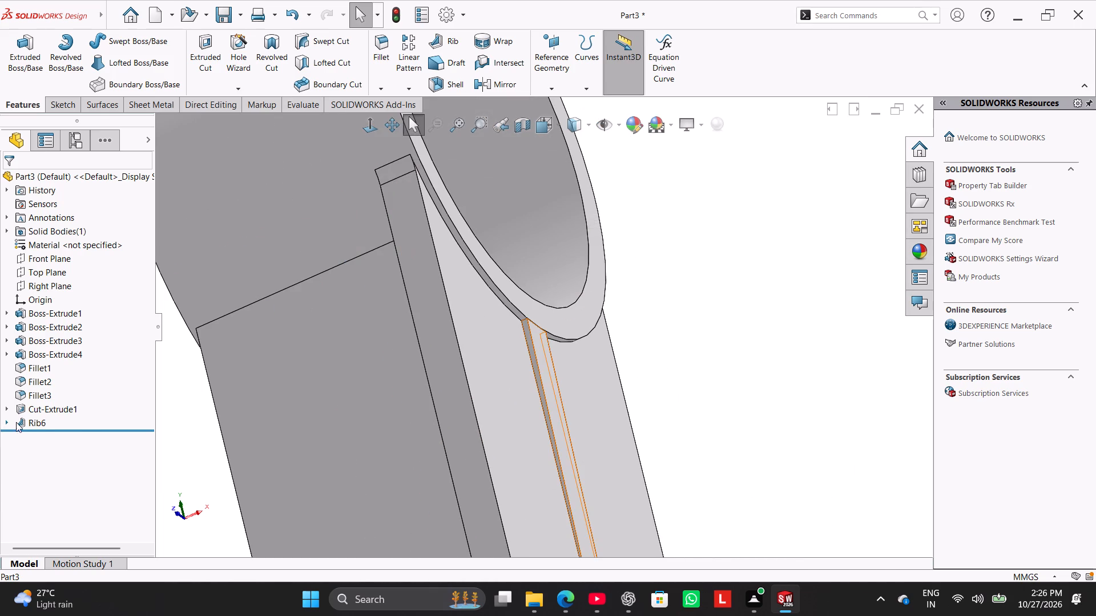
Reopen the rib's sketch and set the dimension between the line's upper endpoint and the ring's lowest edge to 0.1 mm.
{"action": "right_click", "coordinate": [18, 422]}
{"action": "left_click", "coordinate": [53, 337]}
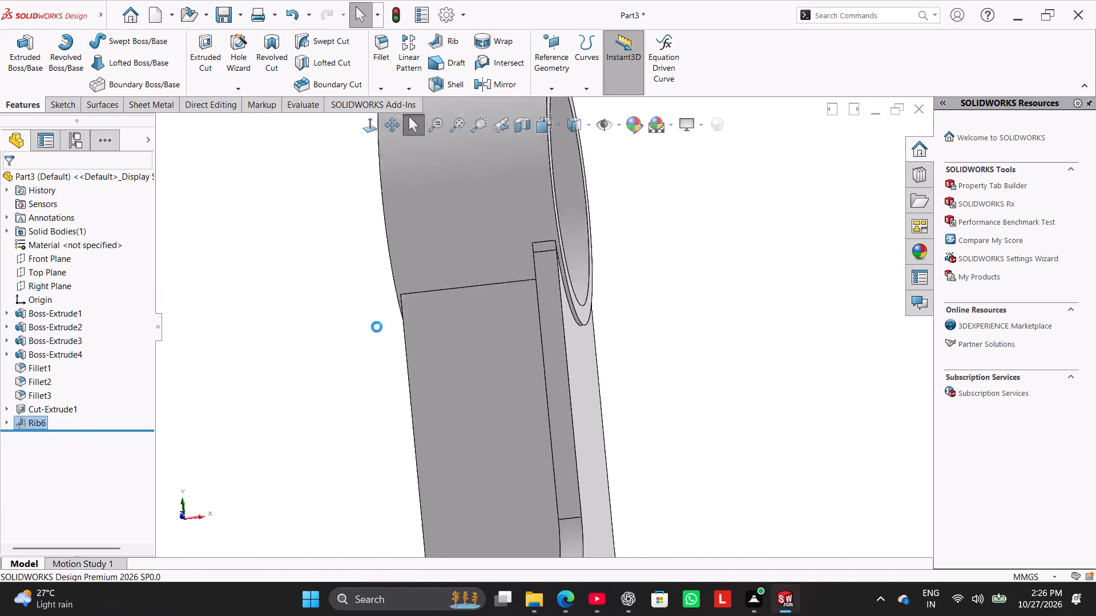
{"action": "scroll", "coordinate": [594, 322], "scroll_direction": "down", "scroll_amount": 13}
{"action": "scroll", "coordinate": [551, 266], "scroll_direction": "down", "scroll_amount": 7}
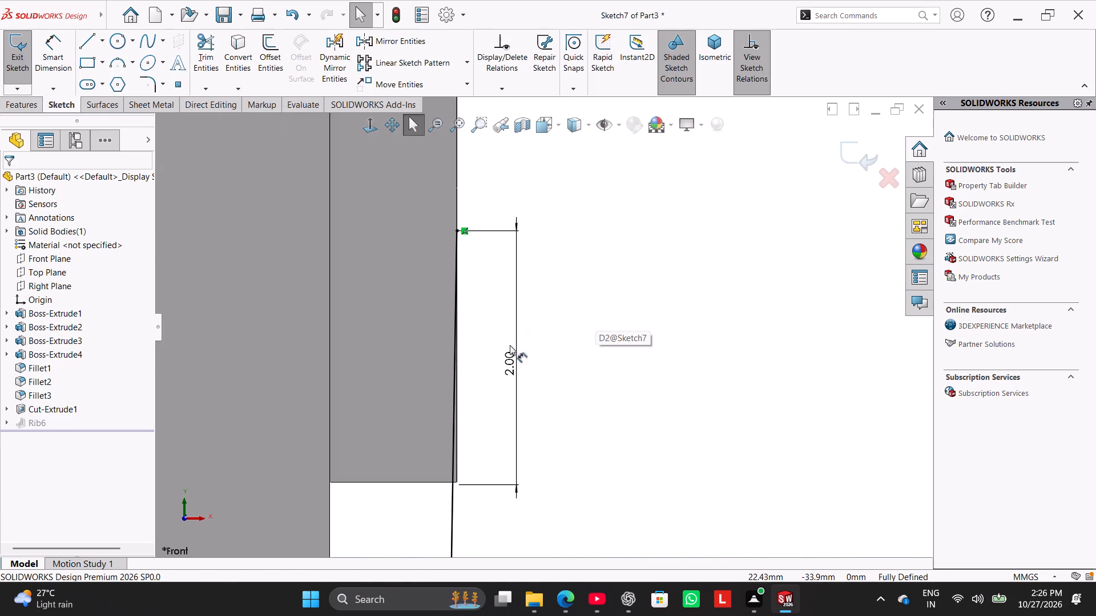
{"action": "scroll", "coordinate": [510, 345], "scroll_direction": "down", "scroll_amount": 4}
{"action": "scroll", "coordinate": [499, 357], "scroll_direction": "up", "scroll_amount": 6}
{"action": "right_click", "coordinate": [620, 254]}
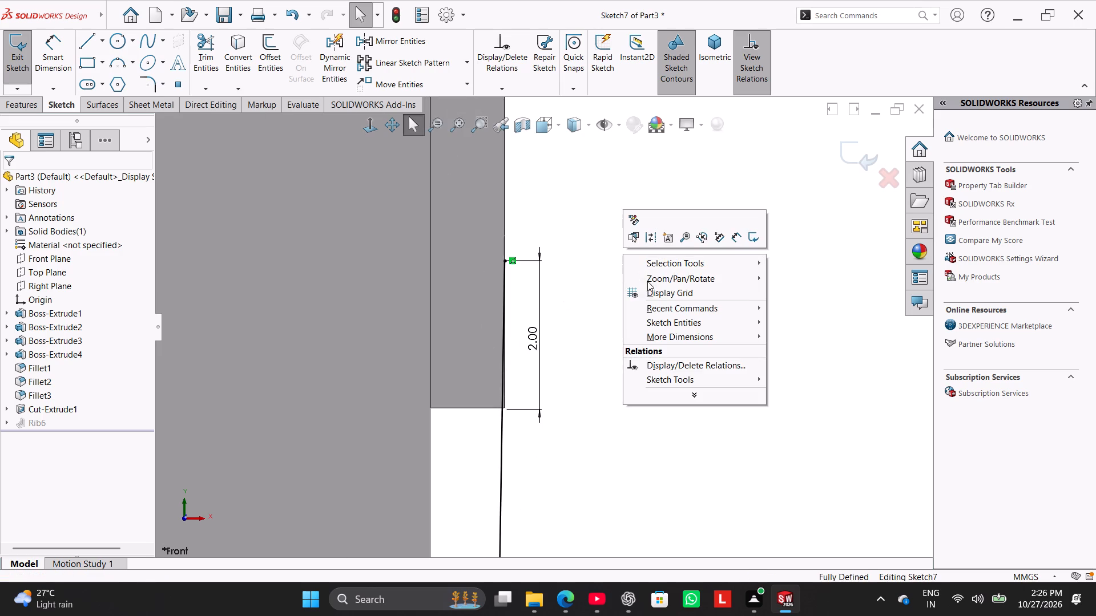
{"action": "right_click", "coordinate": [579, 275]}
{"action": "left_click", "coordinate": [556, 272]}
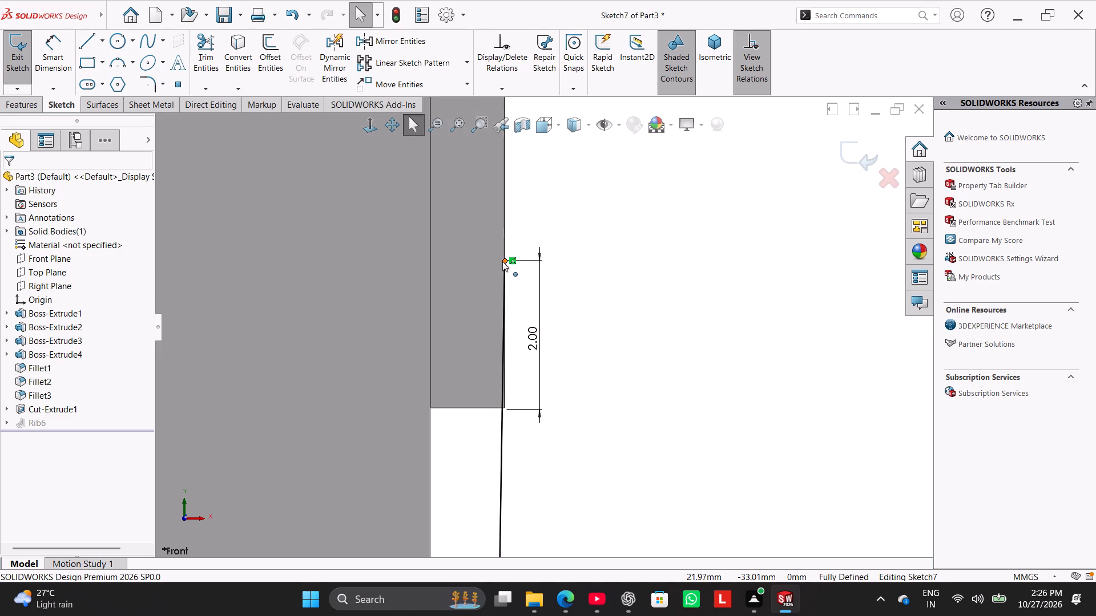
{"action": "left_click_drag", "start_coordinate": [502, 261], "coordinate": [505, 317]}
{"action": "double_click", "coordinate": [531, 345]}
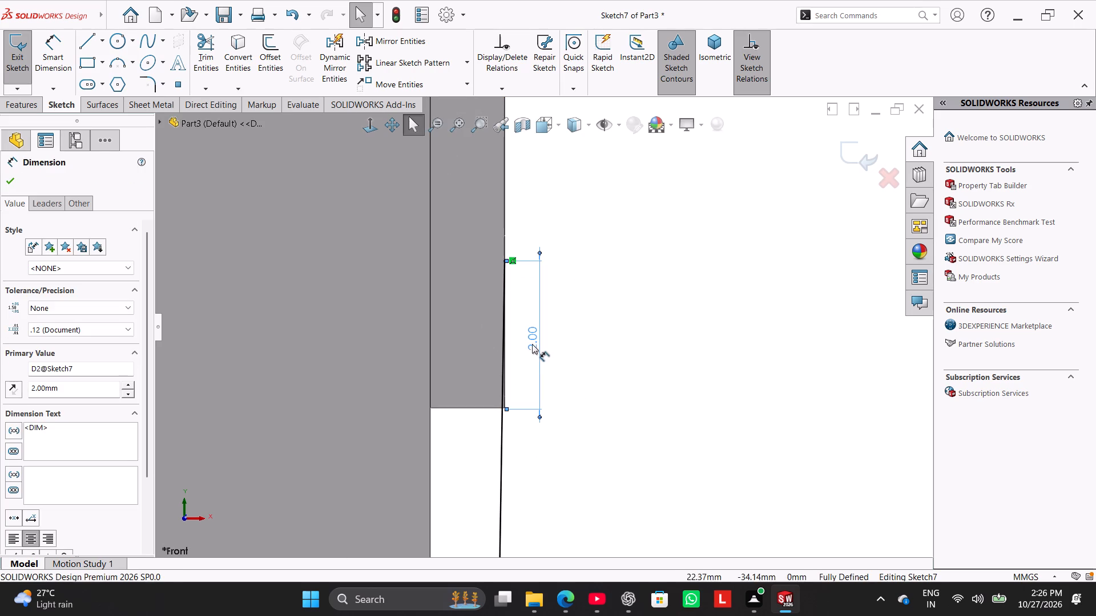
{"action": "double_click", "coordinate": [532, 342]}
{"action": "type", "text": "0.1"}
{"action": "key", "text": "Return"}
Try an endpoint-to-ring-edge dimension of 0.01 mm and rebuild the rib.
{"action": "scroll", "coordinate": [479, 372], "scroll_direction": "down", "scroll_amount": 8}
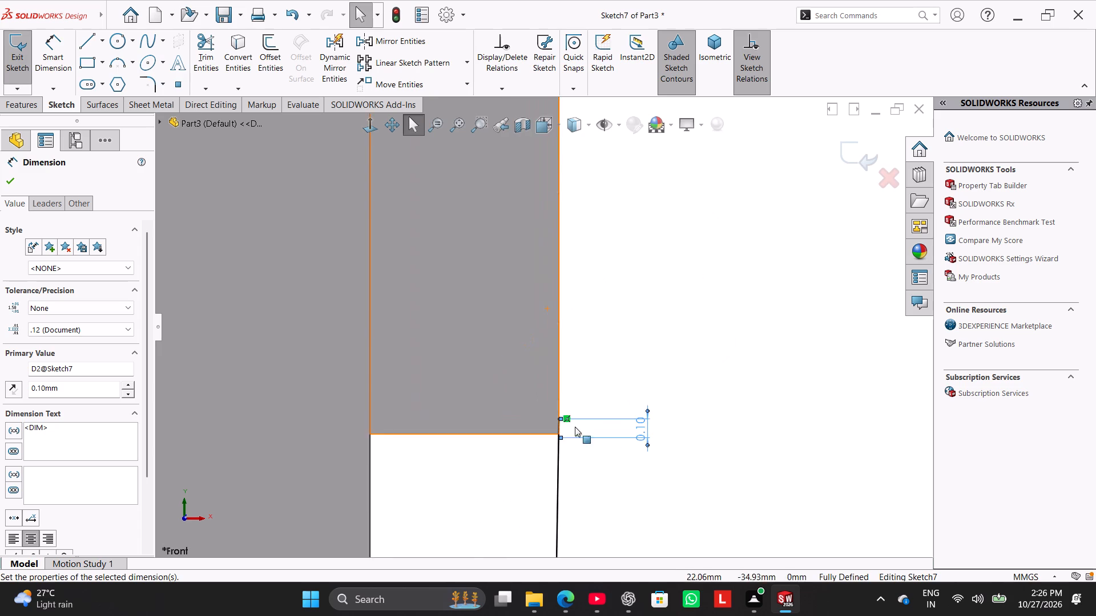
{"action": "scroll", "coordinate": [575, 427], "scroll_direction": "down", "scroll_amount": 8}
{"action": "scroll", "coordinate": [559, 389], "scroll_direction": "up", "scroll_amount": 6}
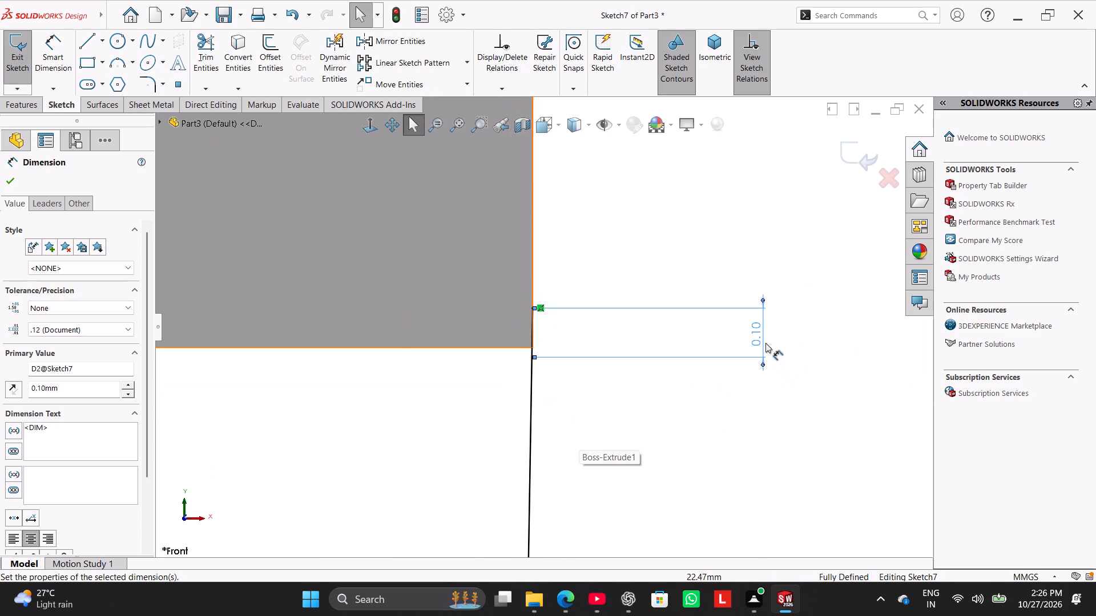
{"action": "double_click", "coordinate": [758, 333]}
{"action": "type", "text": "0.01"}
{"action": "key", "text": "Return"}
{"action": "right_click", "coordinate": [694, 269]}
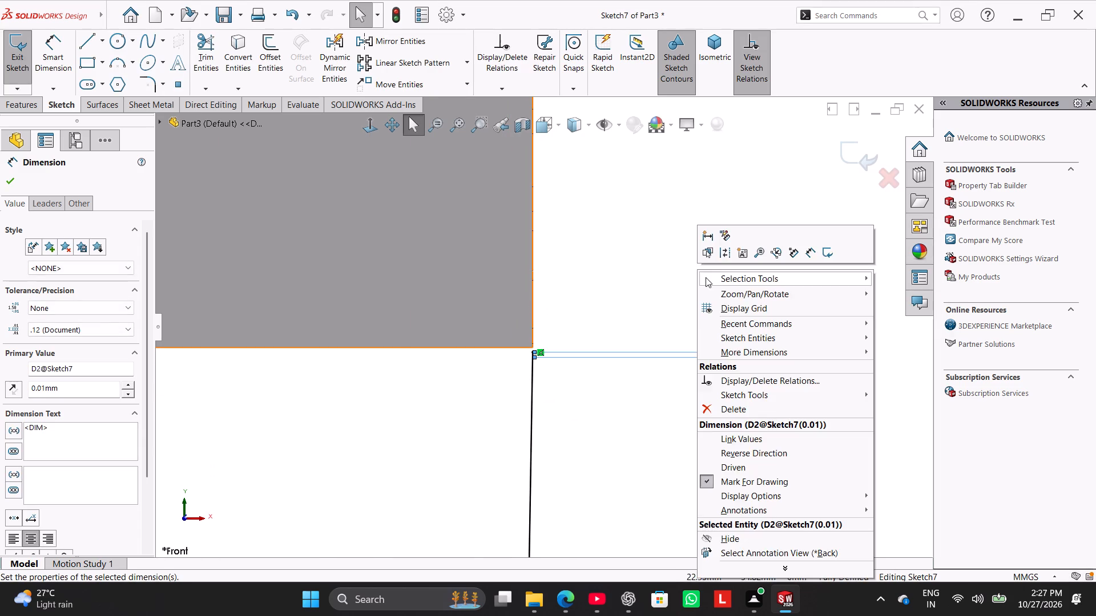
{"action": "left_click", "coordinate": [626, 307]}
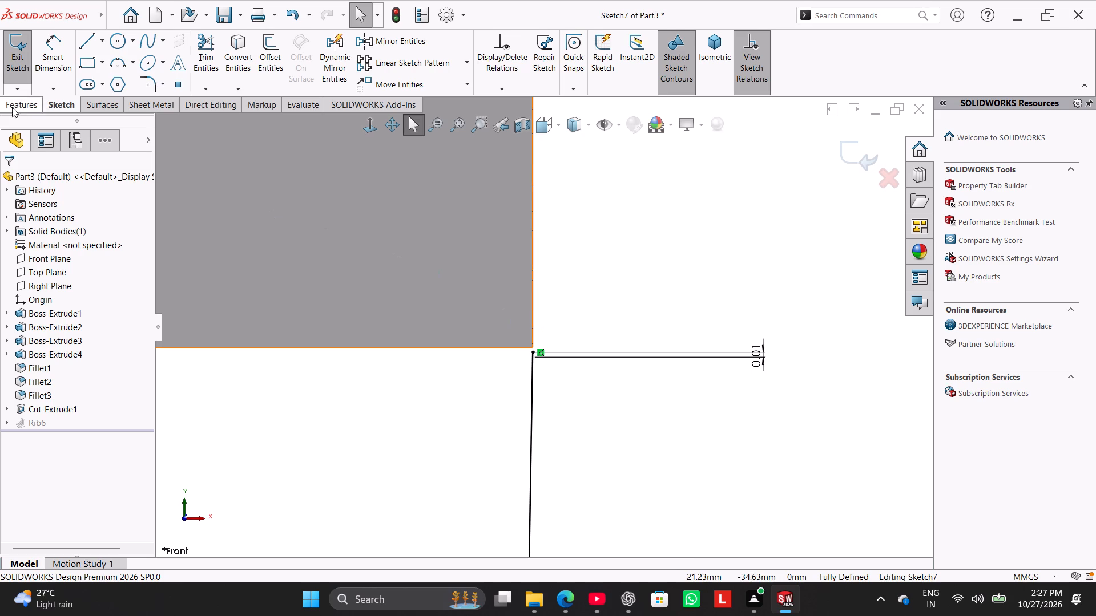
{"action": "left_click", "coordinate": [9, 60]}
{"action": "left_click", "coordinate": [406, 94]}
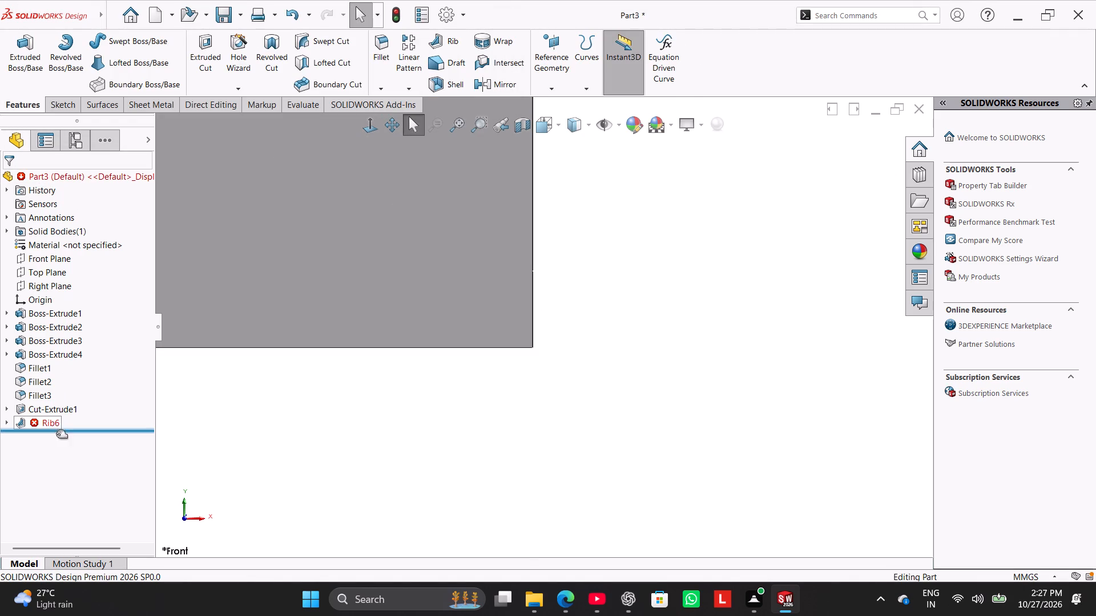
Reopen the rib's sketch and place the endpoint dimension close beside the line's upper end.
{"action": "right_click", "coordinate": [55, 425]}
{"action": "left_click", "coordinate": [85, 250]}
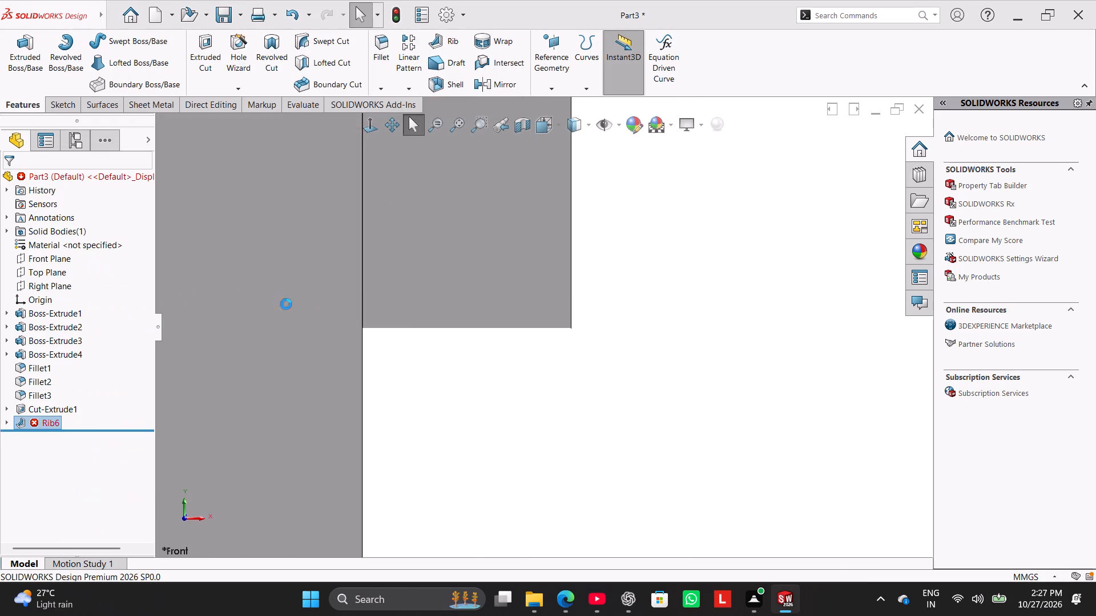
{"action": "scroll", "coordinate": [625, 299], "scroll_direction": "down", "scroll_amount": 18}
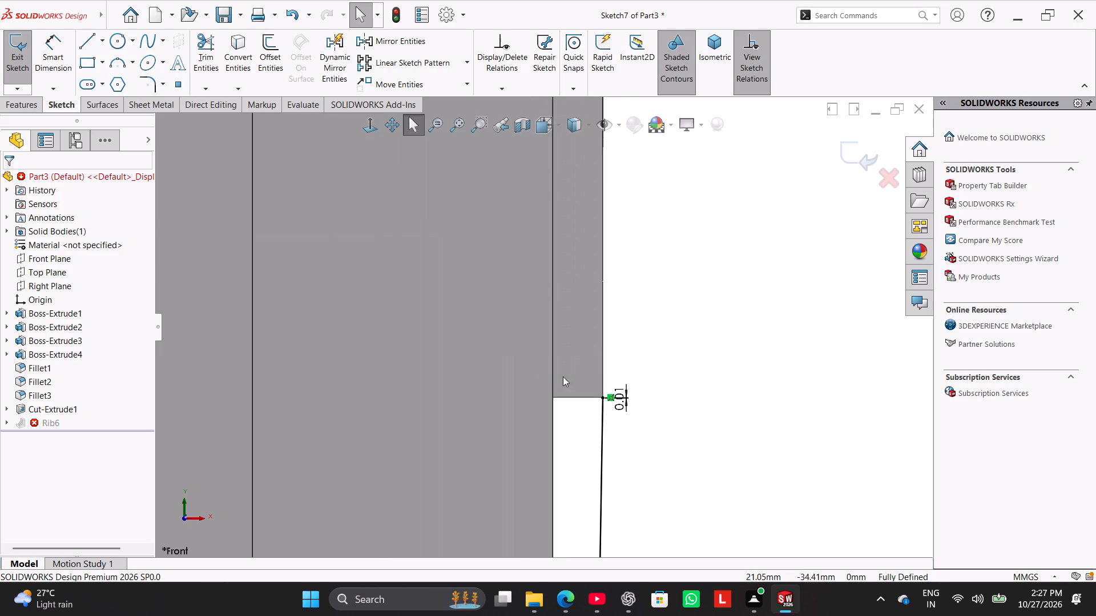
{"action": "scroll", "coordinate": [563, 376], "scroll_direction": "down", "scroll_amount": 13}
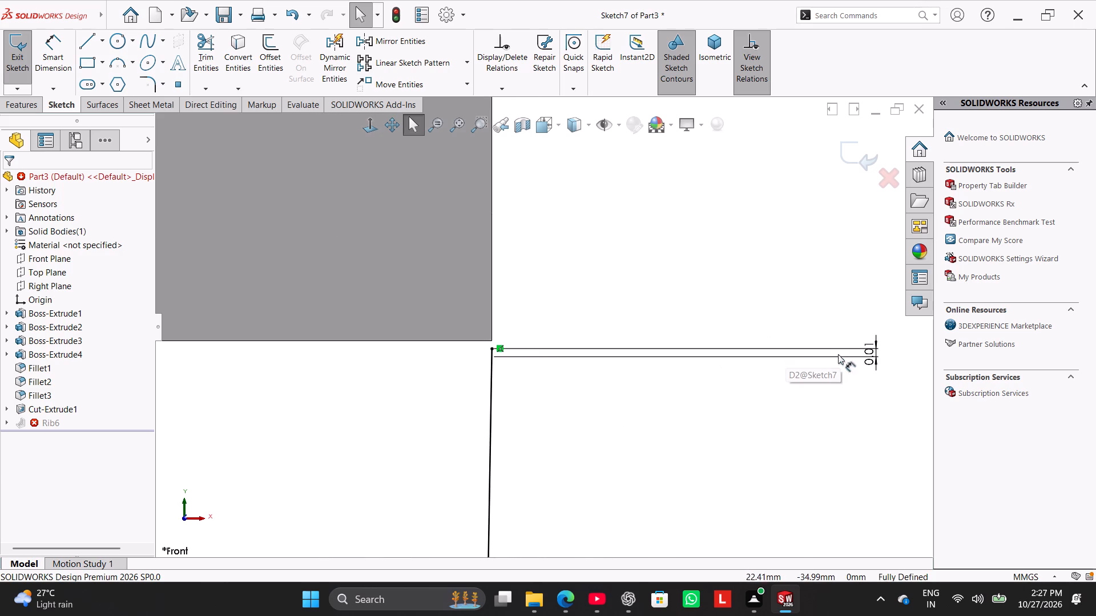
{"action": "scroll", "coordinate": [870, 351], "scroll_direction": "down", "scroll_amount": 4}
{"action": "left_click_drag", "start_coordinate": [784, 346], "coordinate": [513, 331]}
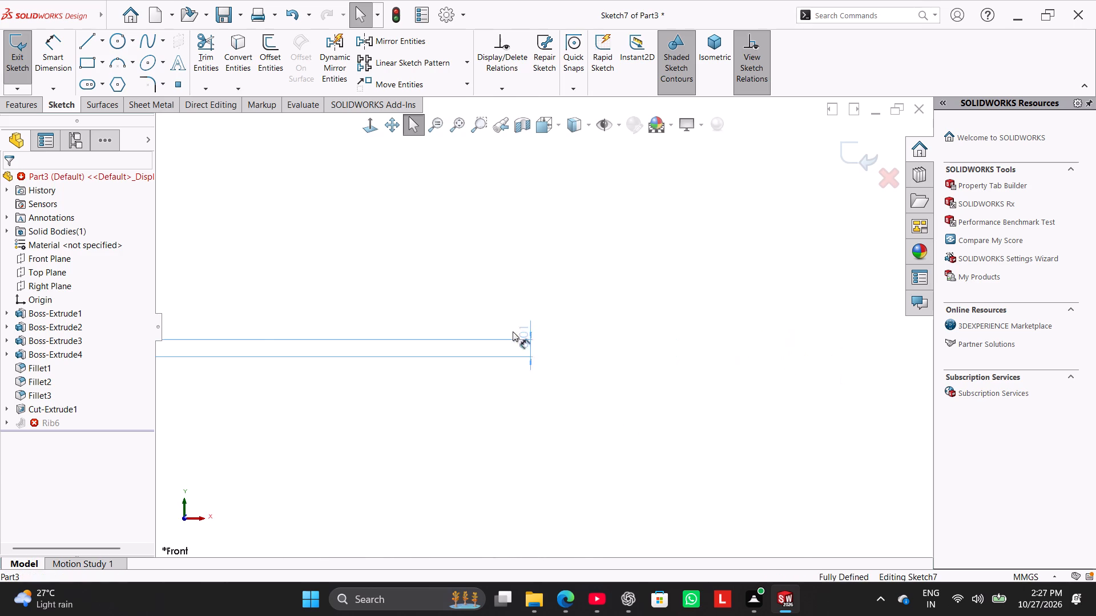
{"action": "left_click_drag", "start_coordinate": [513, 331], "coordinate": [249, 327]}
{"action": "scroll", "coordinate": [305, 354], "scroll_direction": "up", "scroll_amount": 5}
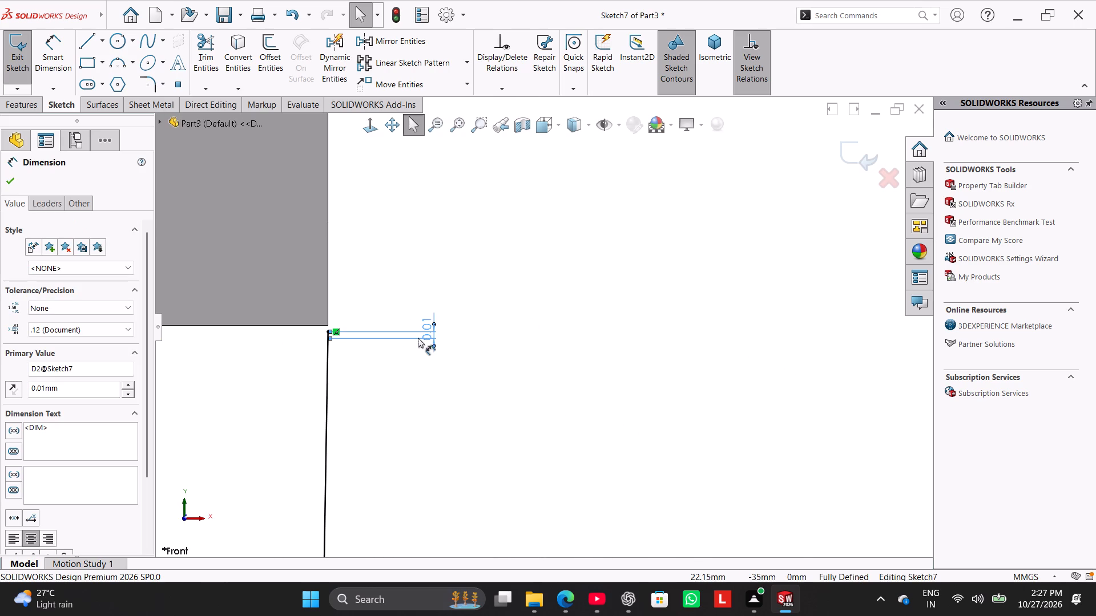
{"action": "left_click_drag", "start_coordinate": [425, 334], "coordinate": [353, 334]}
Set the dimension between the rib line's upper endpoint and the ring's lowest edge to 0.05 mm and rebuild the rib.
{"action": "double_click", "coordinate": [355, 330]}
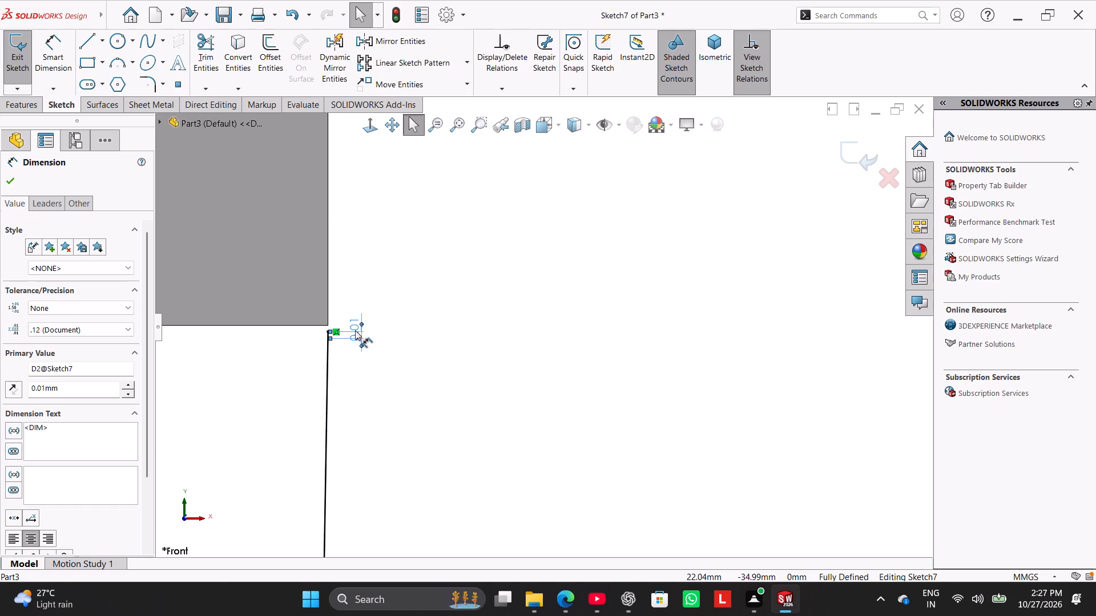
{"action": "type", "text": "0.0"}
{"action": "key", "text": "5"}
{"action": "key", "text": "Return"}
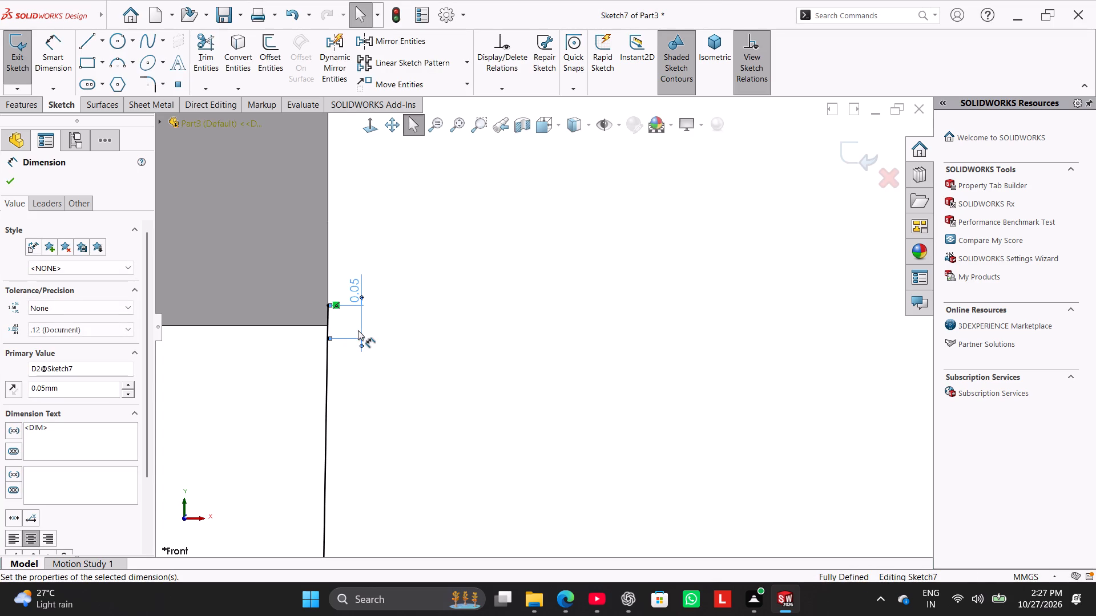
{"action": "left_click", "coordinate": [26, 63]}
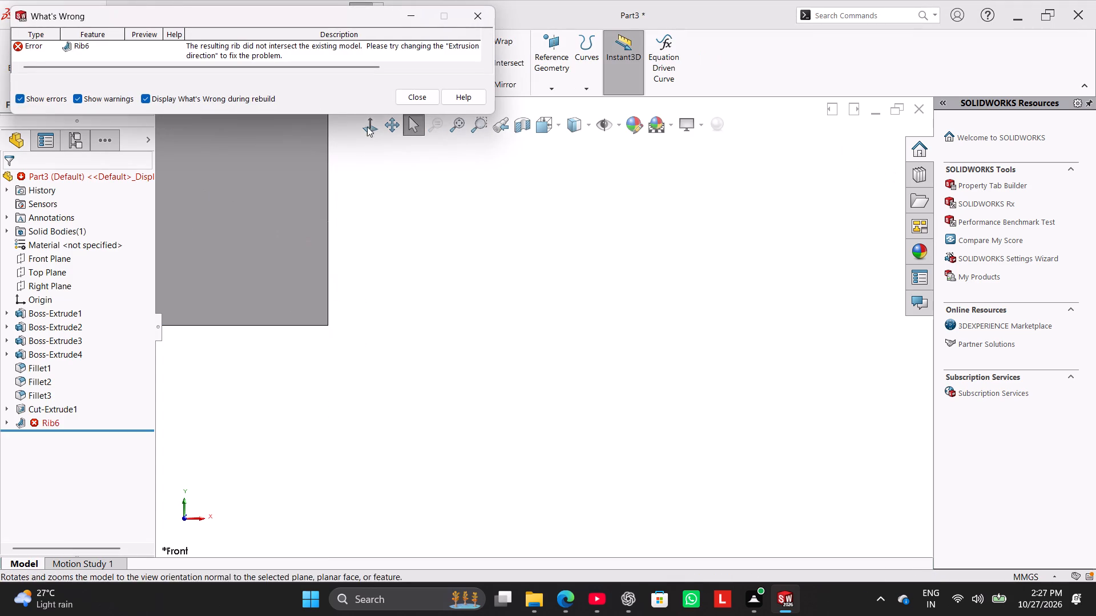
{"action": "left_click", "coordinate": [426, 96]}
Reopen the rib's sketch and delete the 0.05 mm dimension between the line's upper endpoint and the ring's lowest edge.
{"action": "right_click", "coordinate": [31, 424]}
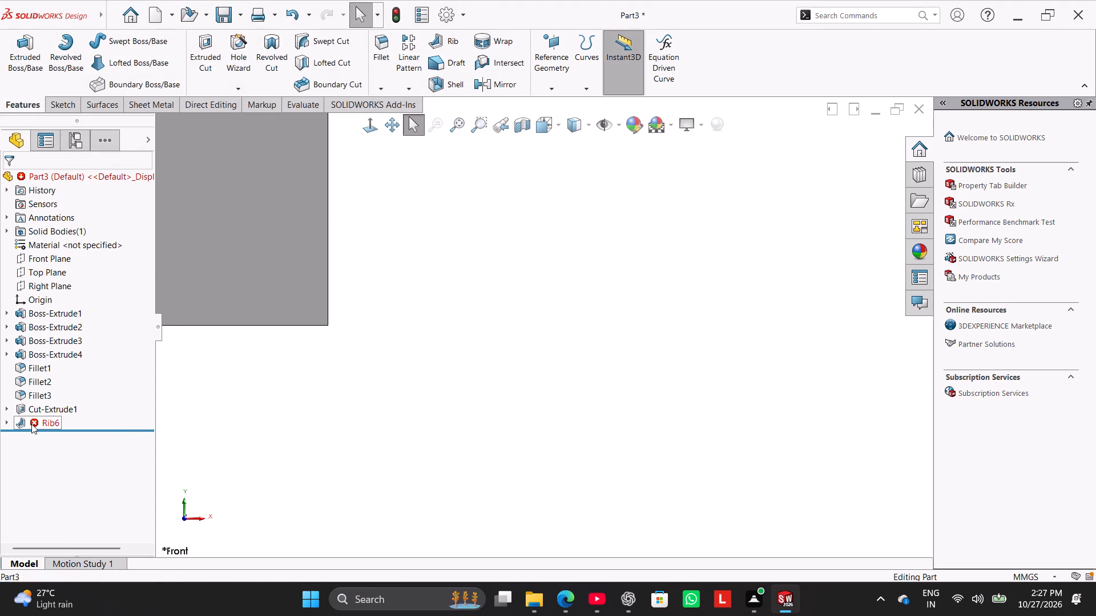
{"action": "left_click", "coordinate": [63, 246]}
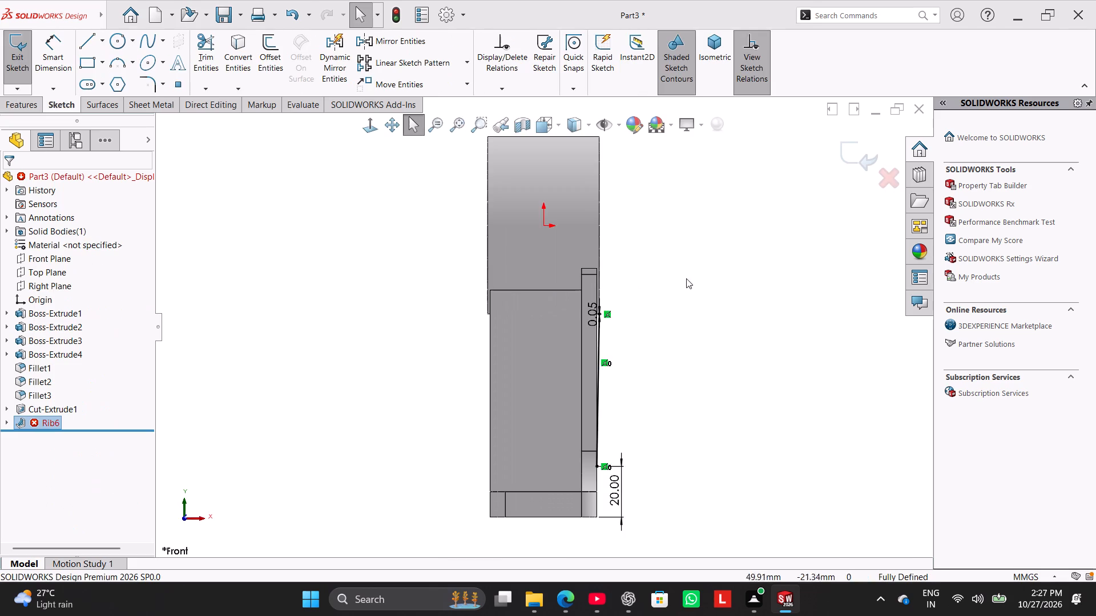
{"action": "scroll", "coordinate": [634, 296], "scroll_direction": "down", "scroll_amount": 16}
{"action": "scroll", "coordinate": [711, 456], "scroll_direction": "up", "scroll_amount": 4}
{"action": "scroll", "coordinate": [675, 417], "scroll_direction": "down", "scroll_amount": 9}
{"action": "scroll", "coordinate": [443, 244], "scroll_direction": "down", "scroll_amount": 7}
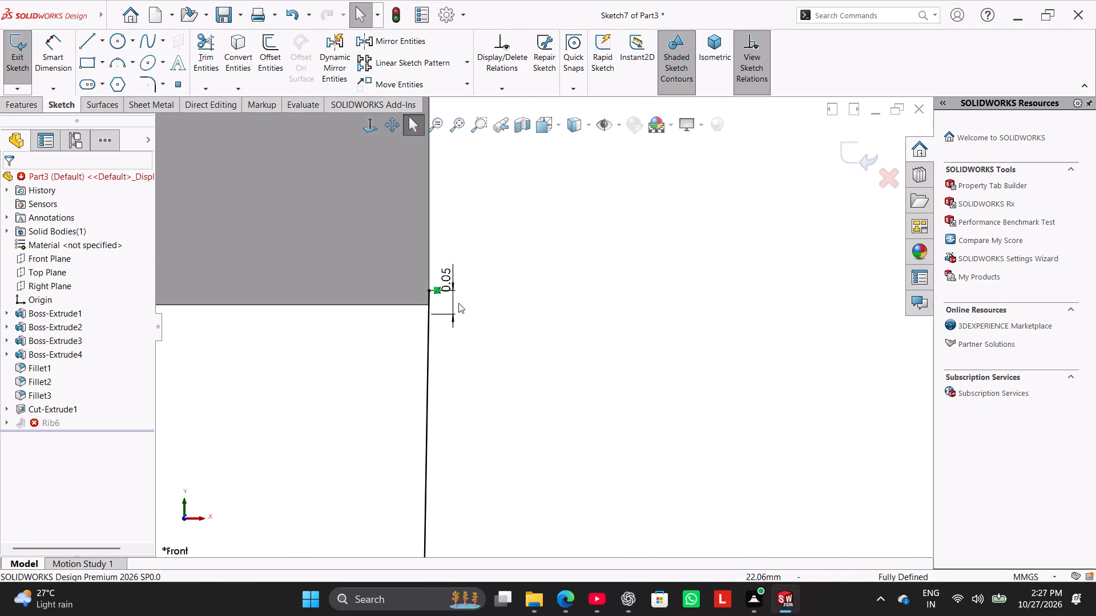
{"action": "scroll", "coordinate": [456, 288], "scroll_direction": "down", "scroll_amount": 7}
{"action": "right_click", "coordinate": [477, 269]}
{"action": "left_click", "coordinate": [454, 229]}
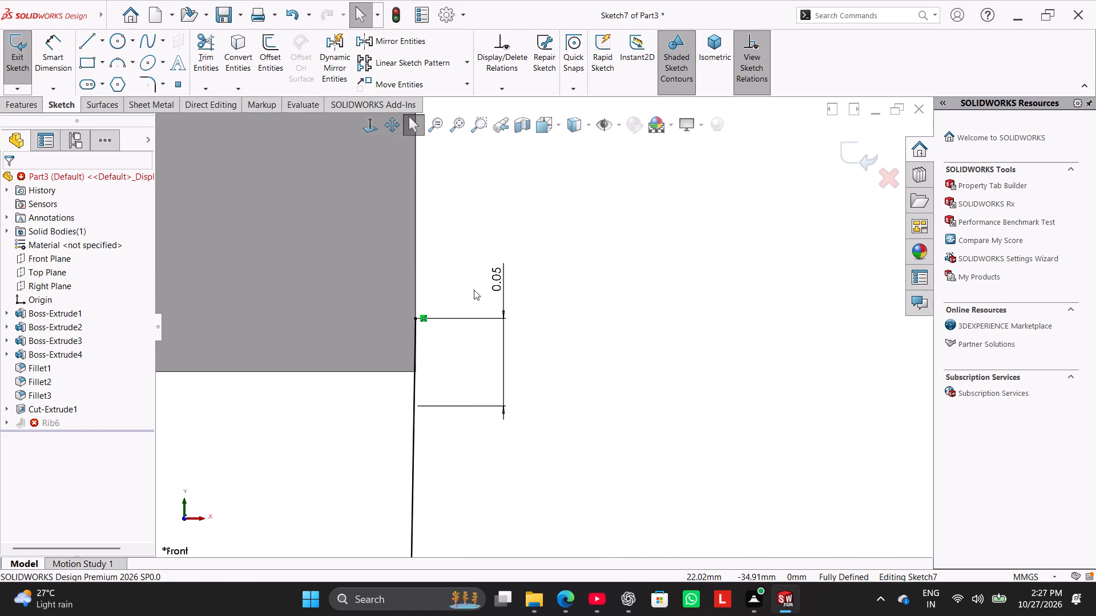
{"action": "right_click", "coordinate": [493, 280]}
{"action": "left_click", "coordinate": [529, 419]}
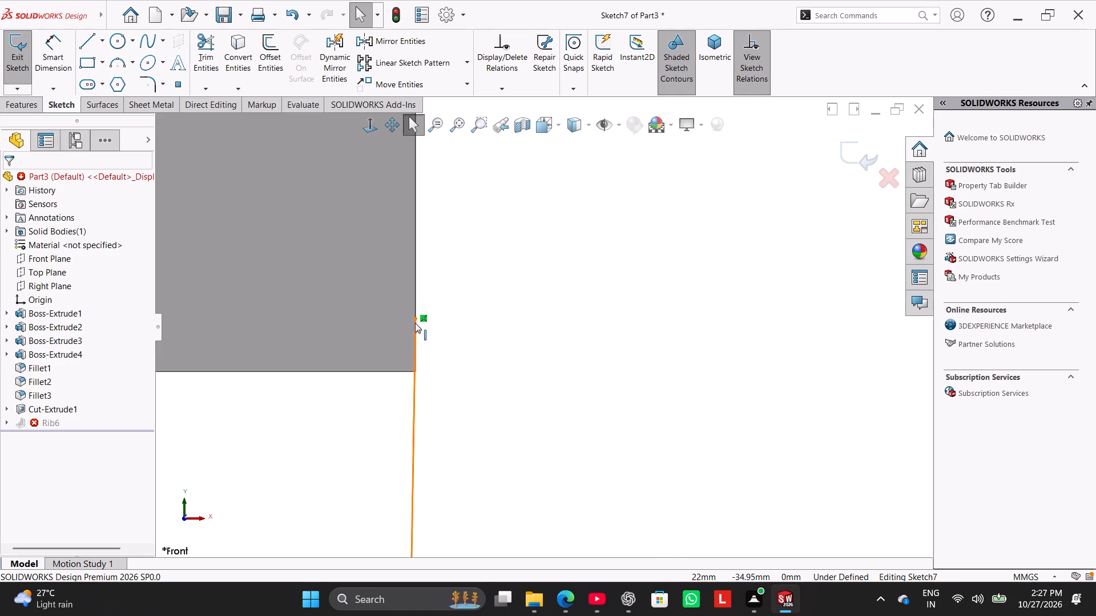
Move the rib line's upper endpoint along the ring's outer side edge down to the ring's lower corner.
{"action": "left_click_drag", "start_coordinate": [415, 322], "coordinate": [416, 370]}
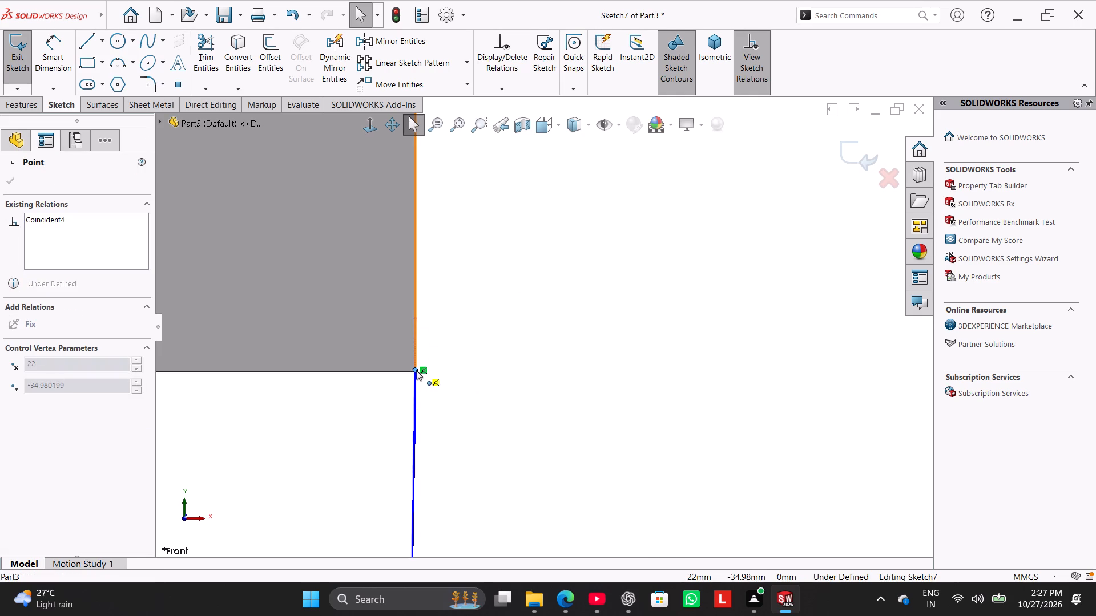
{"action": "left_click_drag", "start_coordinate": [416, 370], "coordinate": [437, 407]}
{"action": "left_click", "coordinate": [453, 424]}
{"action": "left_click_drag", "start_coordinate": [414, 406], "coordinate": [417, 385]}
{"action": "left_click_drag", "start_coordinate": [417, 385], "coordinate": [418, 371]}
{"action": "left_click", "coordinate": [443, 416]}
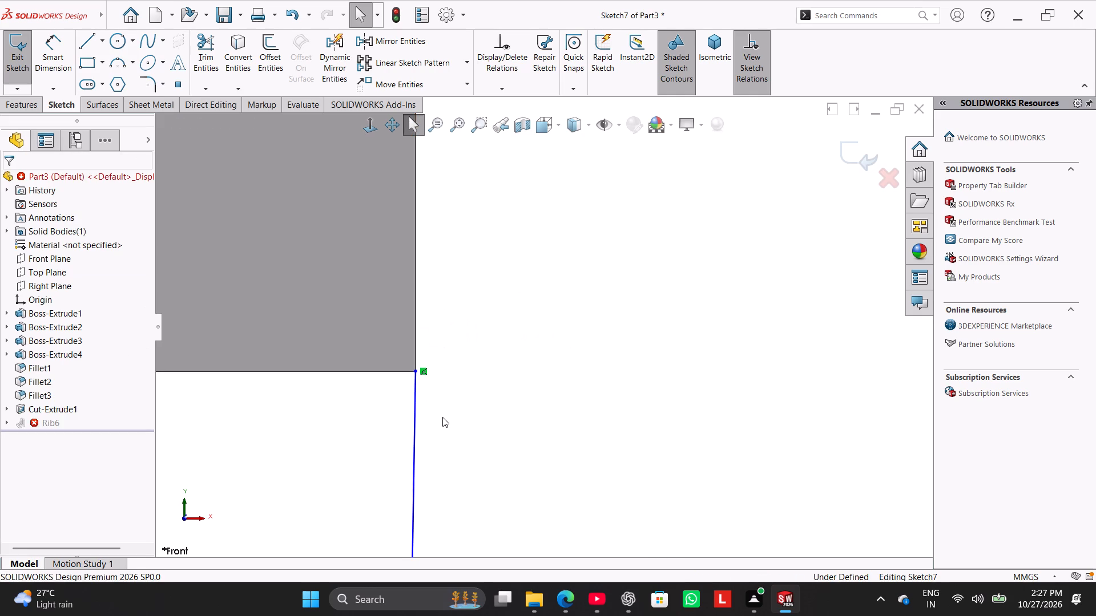
Delete the coincident relation tying the rib line's upper endpoint to the ring's side edge.
{"action": "scroll", "coordinate": [437, 398], "scroll_direction": "up", "scroll_amount": 2}
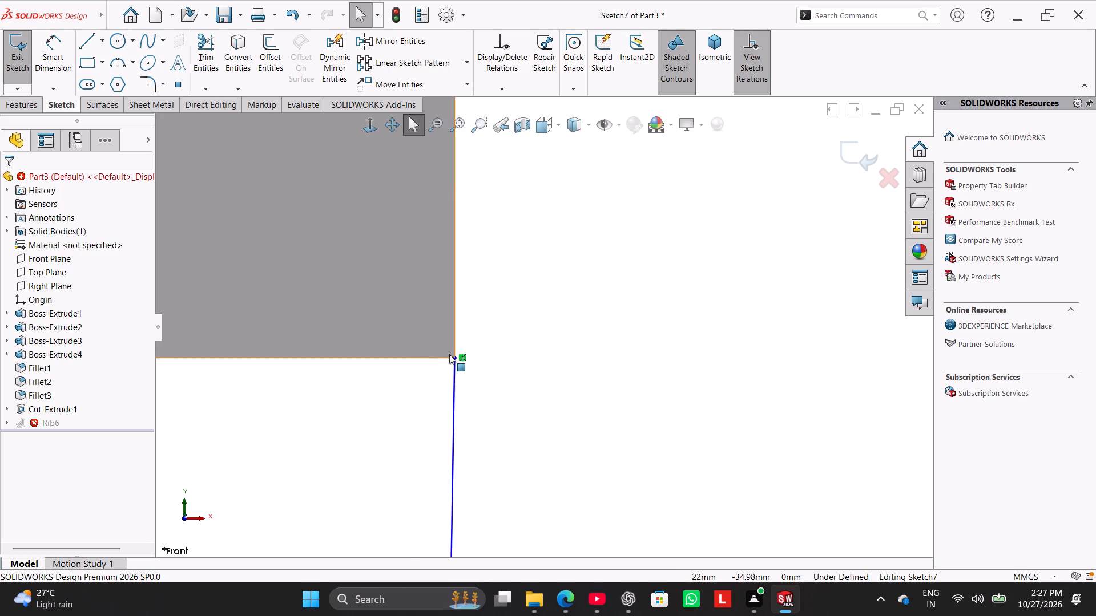
{"action": "right_click", "coordinate": [465, 361]}
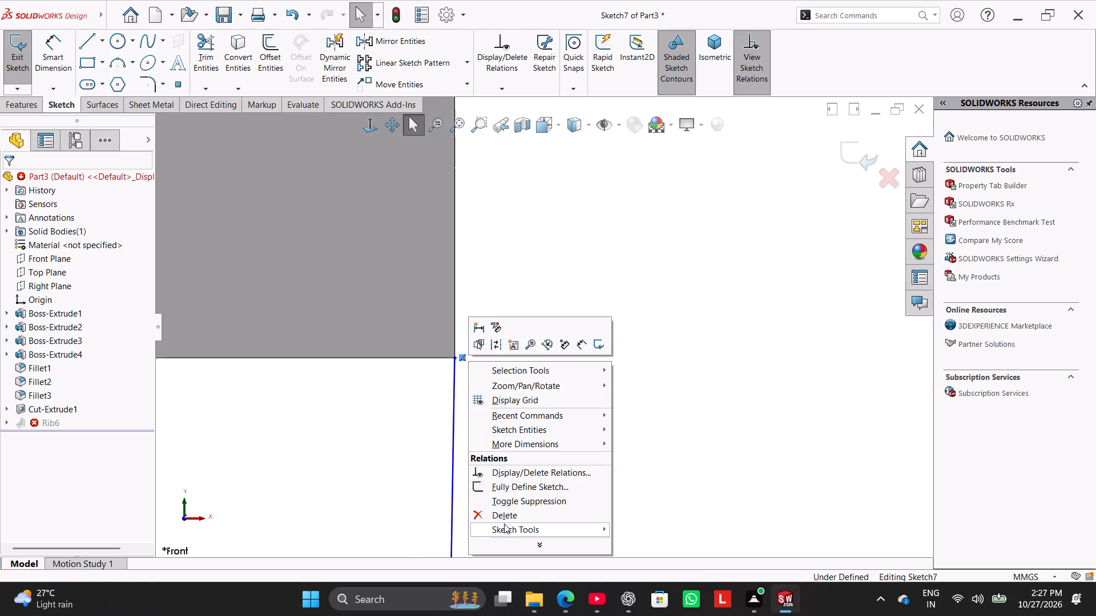
{"action": "left_click", "coordinate": [502, 514]}
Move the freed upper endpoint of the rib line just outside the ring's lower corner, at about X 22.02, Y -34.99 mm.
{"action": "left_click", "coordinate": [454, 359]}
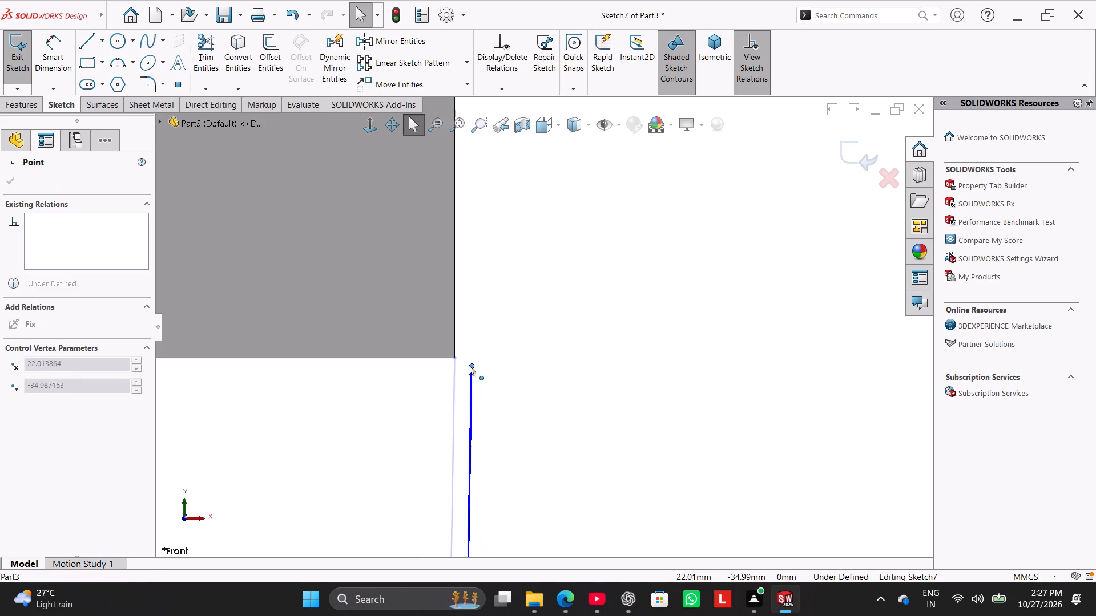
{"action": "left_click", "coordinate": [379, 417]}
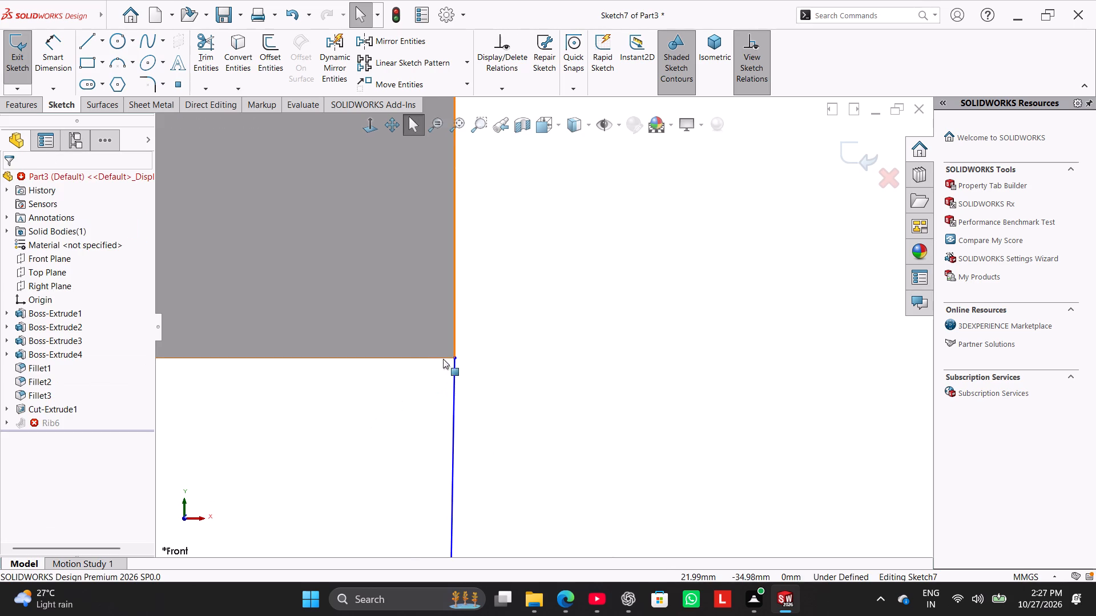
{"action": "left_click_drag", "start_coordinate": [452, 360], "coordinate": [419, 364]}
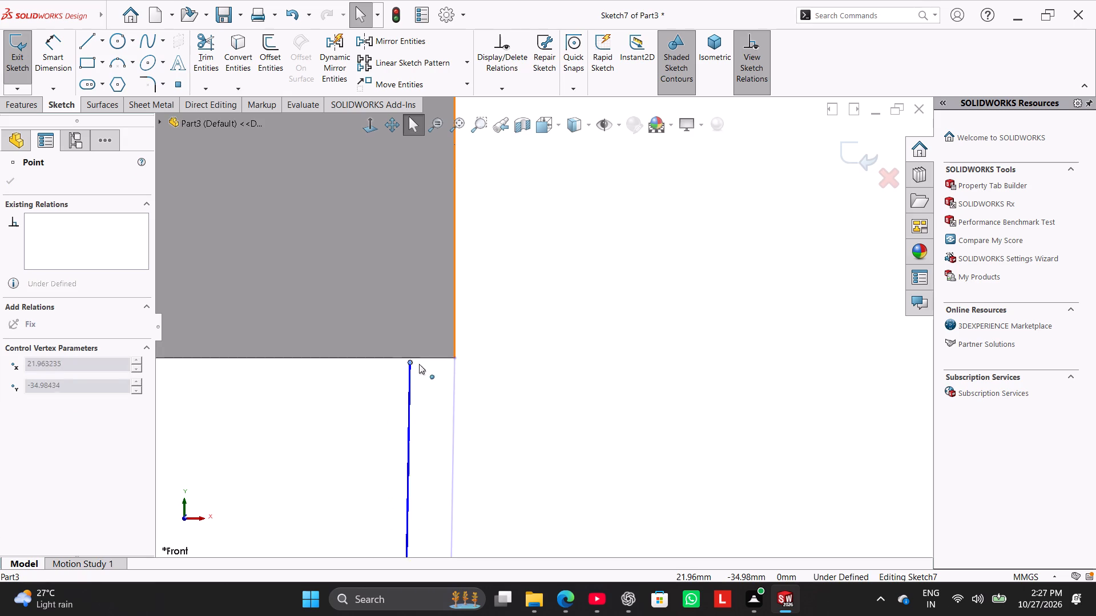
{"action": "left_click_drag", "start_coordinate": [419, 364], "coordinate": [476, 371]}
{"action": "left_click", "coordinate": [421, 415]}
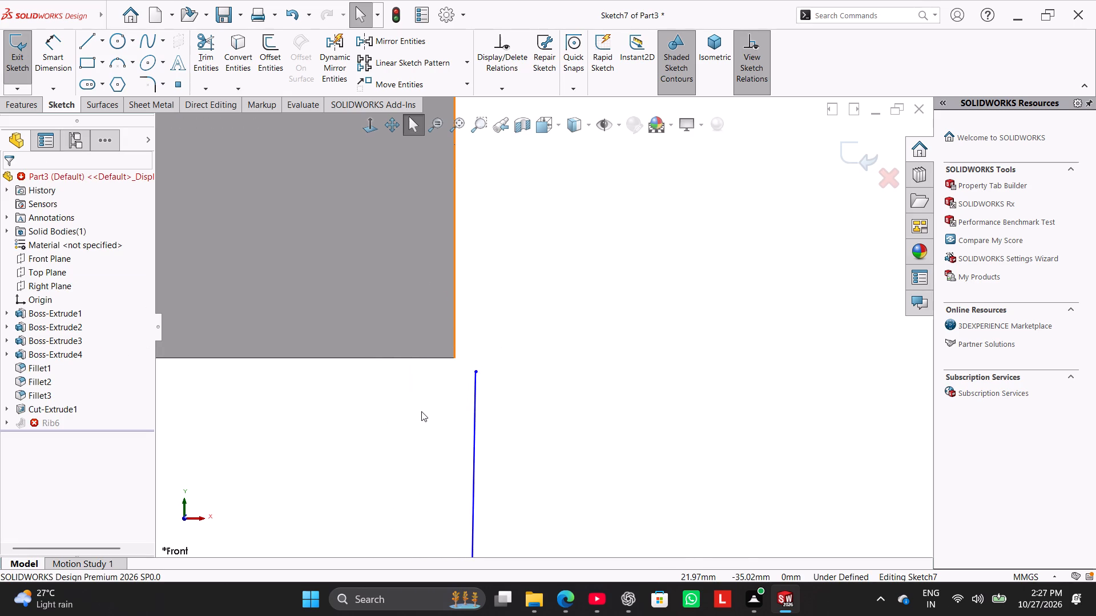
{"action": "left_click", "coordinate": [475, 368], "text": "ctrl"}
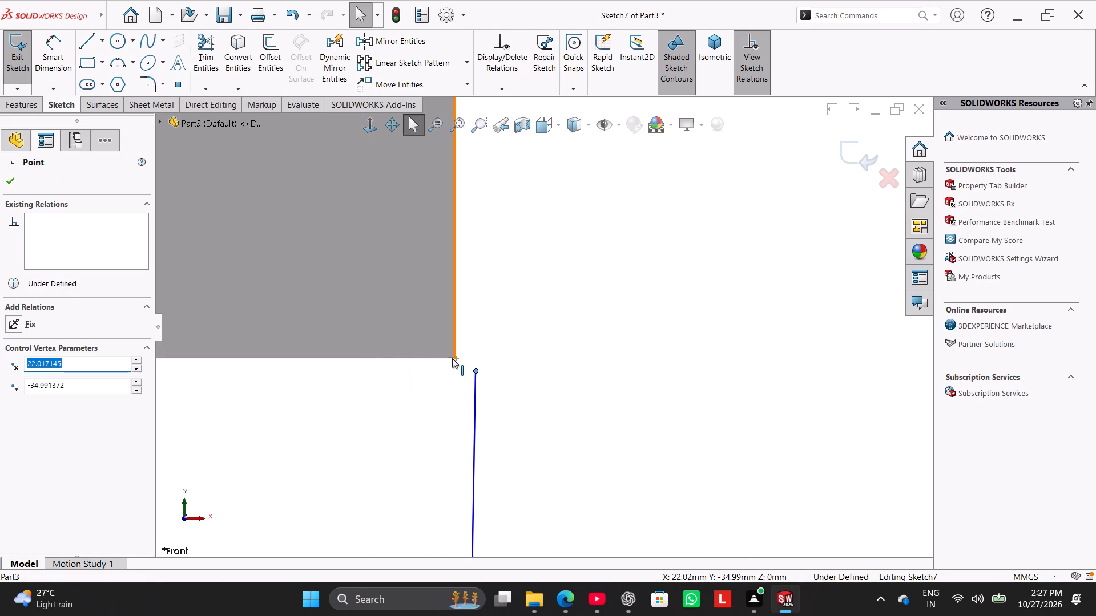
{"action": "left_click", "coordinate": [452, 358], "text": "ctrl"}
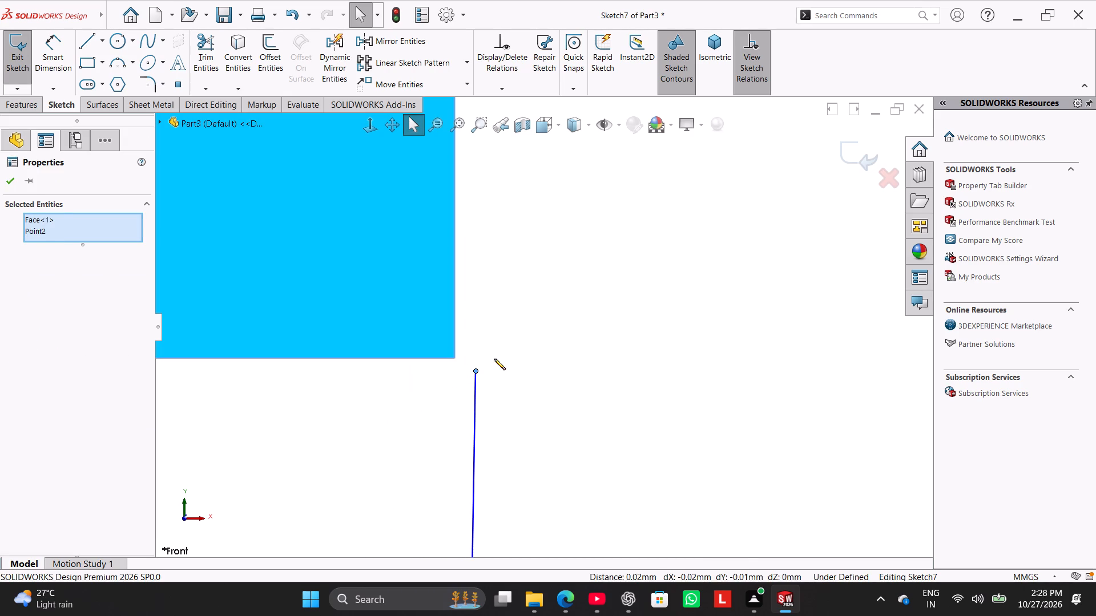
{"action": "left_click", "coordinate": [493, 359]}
Make the rib line's upper endpoint coincident with the ring's lowest edge and side edge, at X 22, Y -35 mm.
{"action": "scroll", "coordinate": [500, 380], "scroll_direction": "up", "scroll_amount": 18}
{"action": "scroll", "coordinate": [555, 310], "scroll_direction": "down", "scroll_amount": 4}
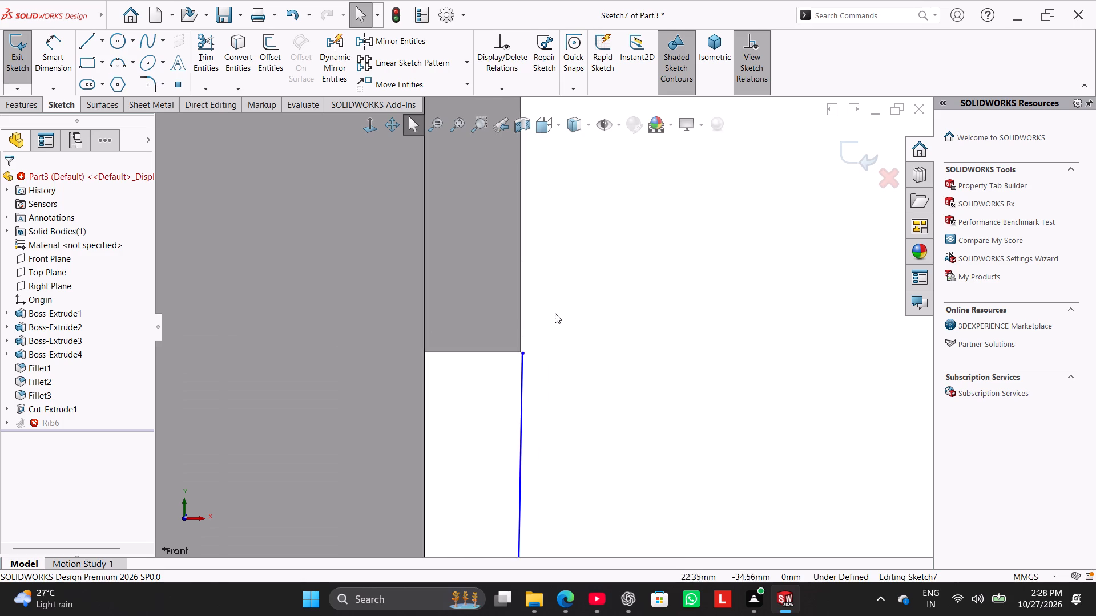
{"action": "scroll", "coordinate": [555, 313], "scroll_direction": "down", "scroll_amount": 4}
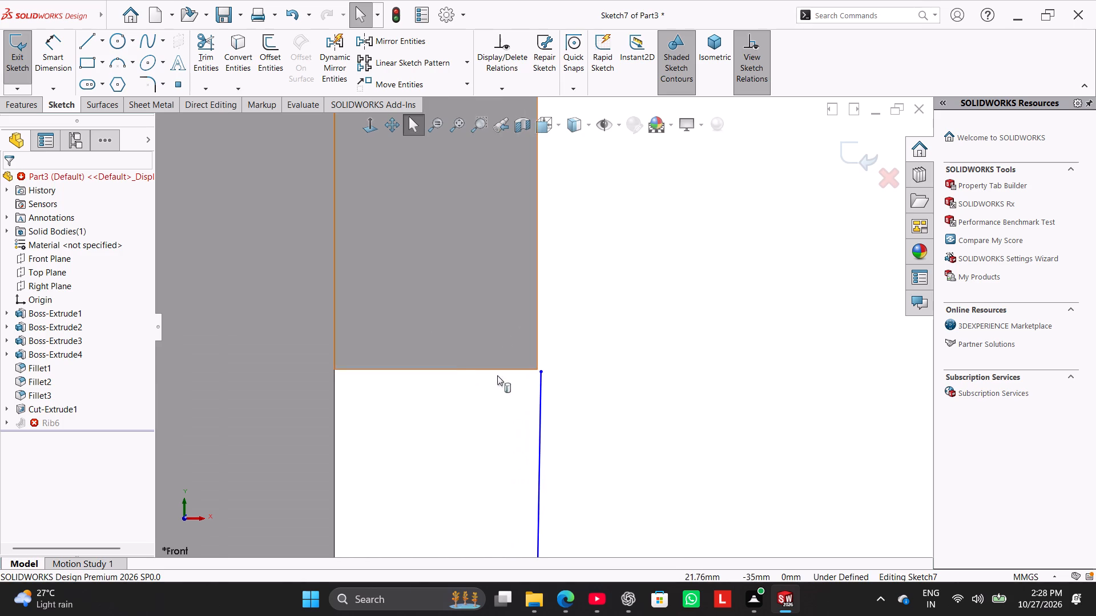
{"action": "left_click_drag", "start_coordinate": [539, 373], "coordinate": [452, 370]}
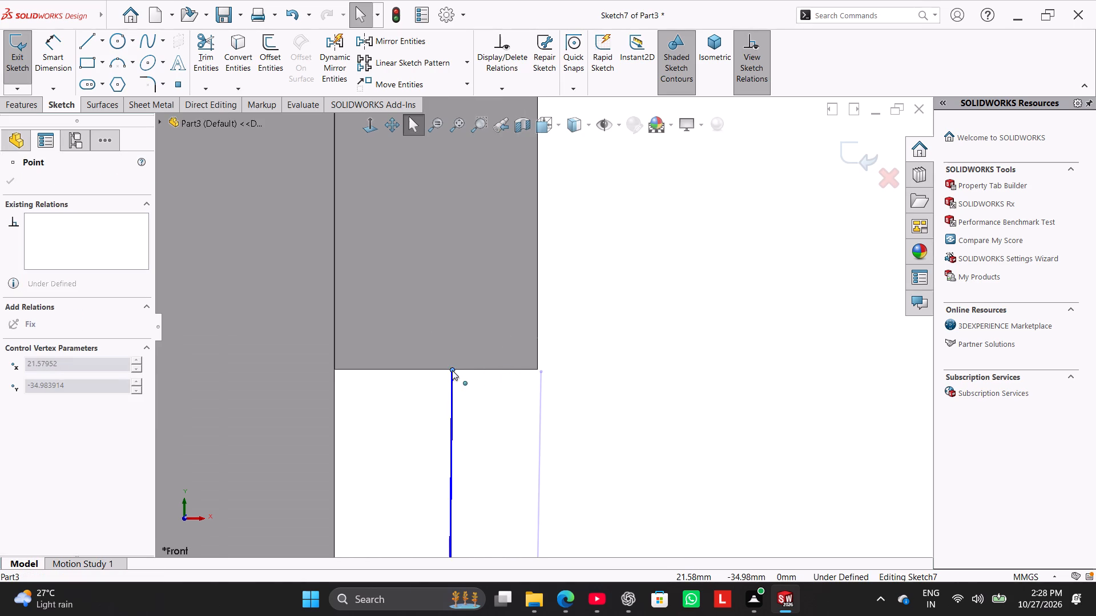
{"action": "left_click_drag", "start_coordinate": [452, 370], "coordinate": [455, 376]}
{"action": "left_click", "coordinate": [418, 403]}
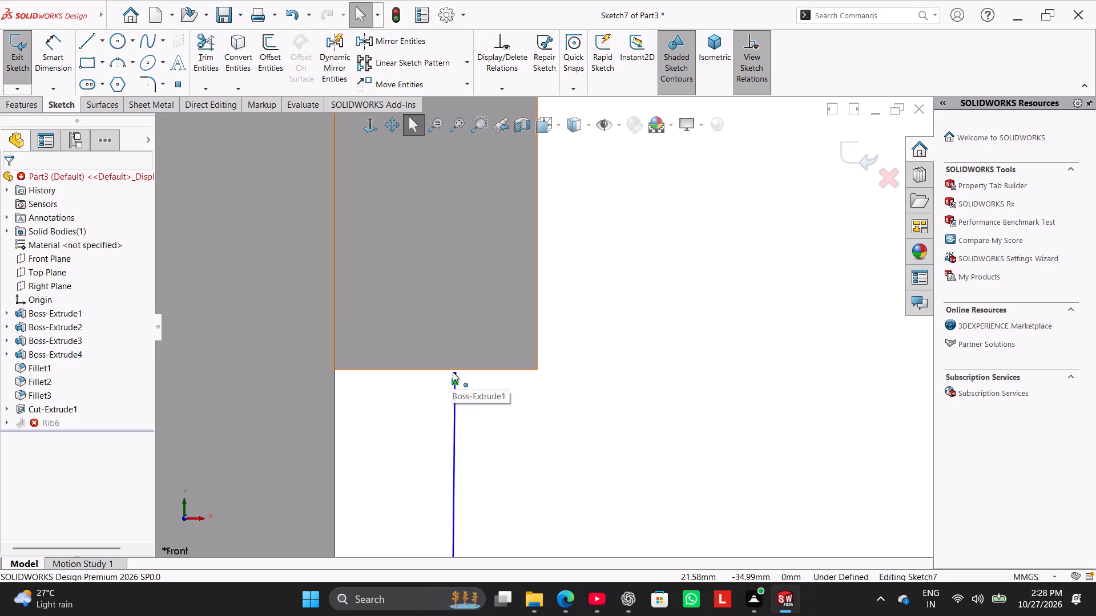
{"action": "left_click_drag", "start_coordinate": [454, 372], "coordinate": [538, 376]}
{"action": "left_click", "coordinate": [580, 411]}
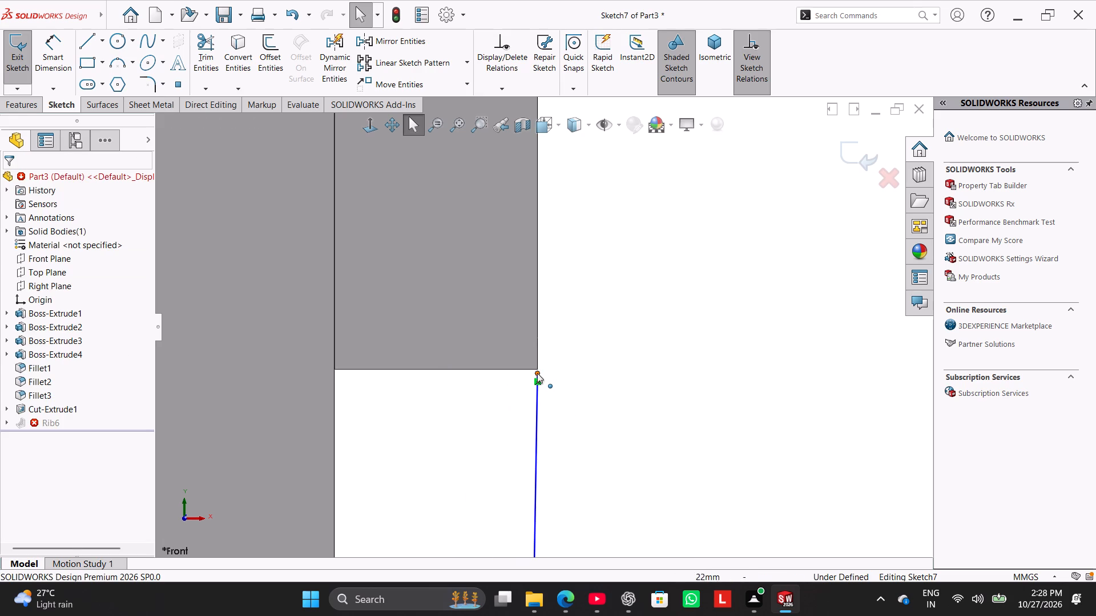
{"action": "left_click_drag", "start_coordinate": [537, 373], "coordinate": [537, 342]}
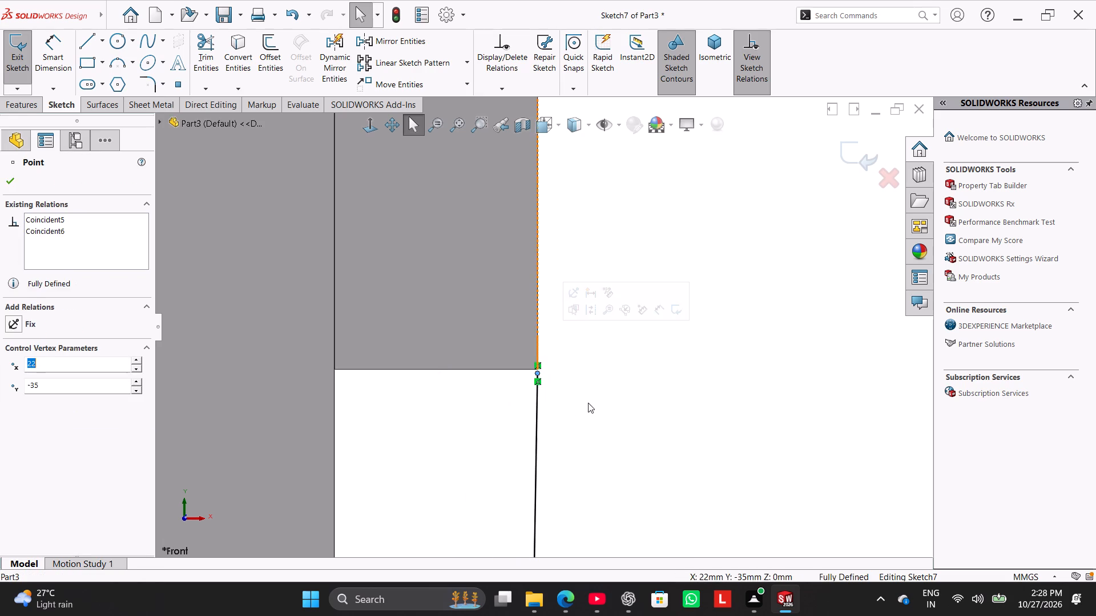
{"action": "left_click", "coordinate": [595, 414]}
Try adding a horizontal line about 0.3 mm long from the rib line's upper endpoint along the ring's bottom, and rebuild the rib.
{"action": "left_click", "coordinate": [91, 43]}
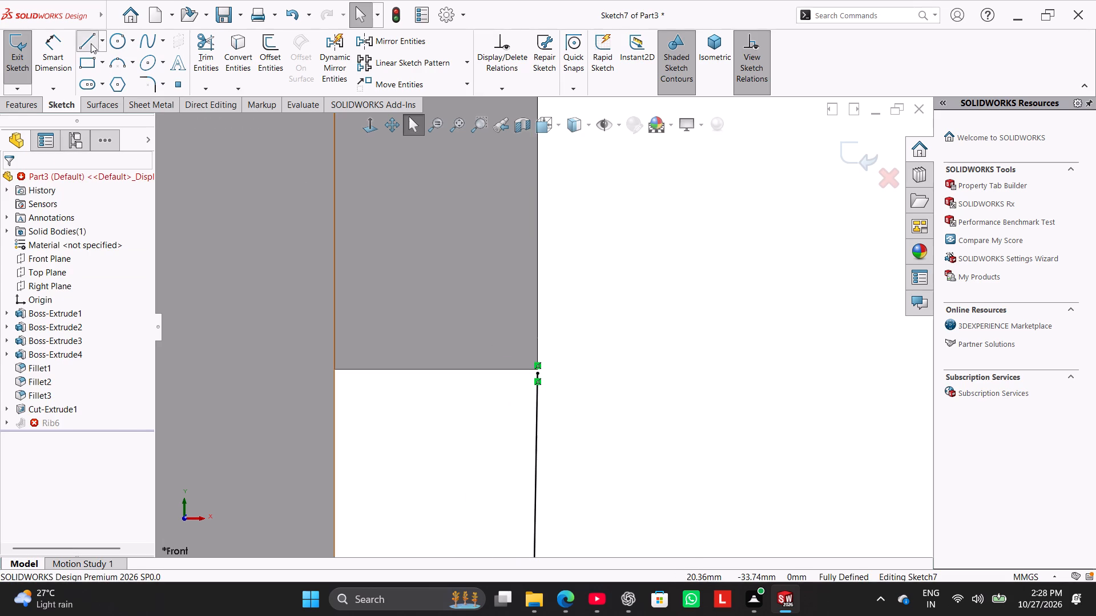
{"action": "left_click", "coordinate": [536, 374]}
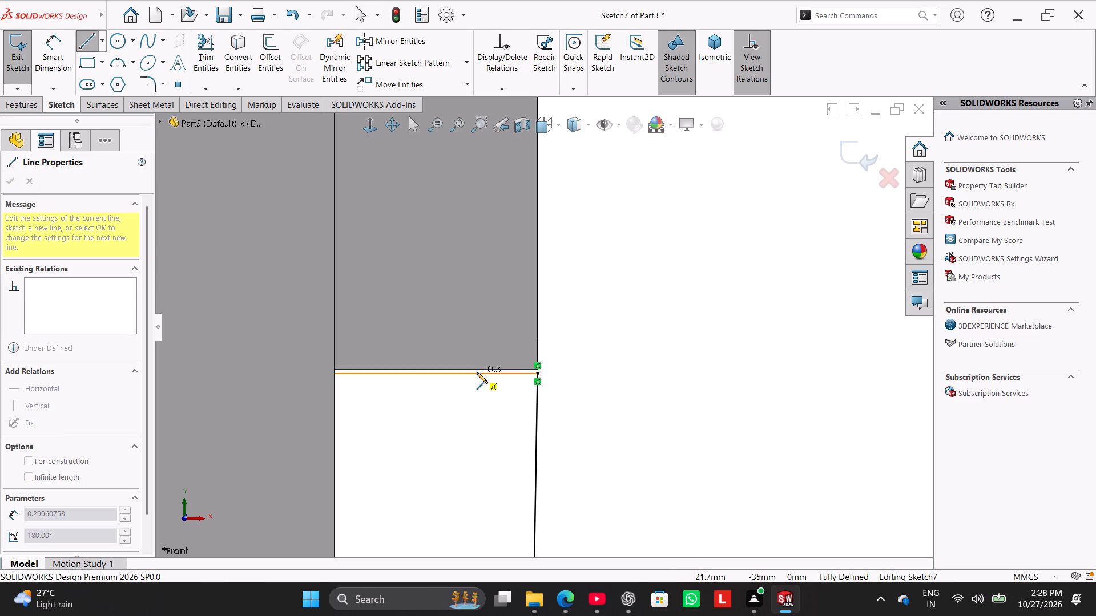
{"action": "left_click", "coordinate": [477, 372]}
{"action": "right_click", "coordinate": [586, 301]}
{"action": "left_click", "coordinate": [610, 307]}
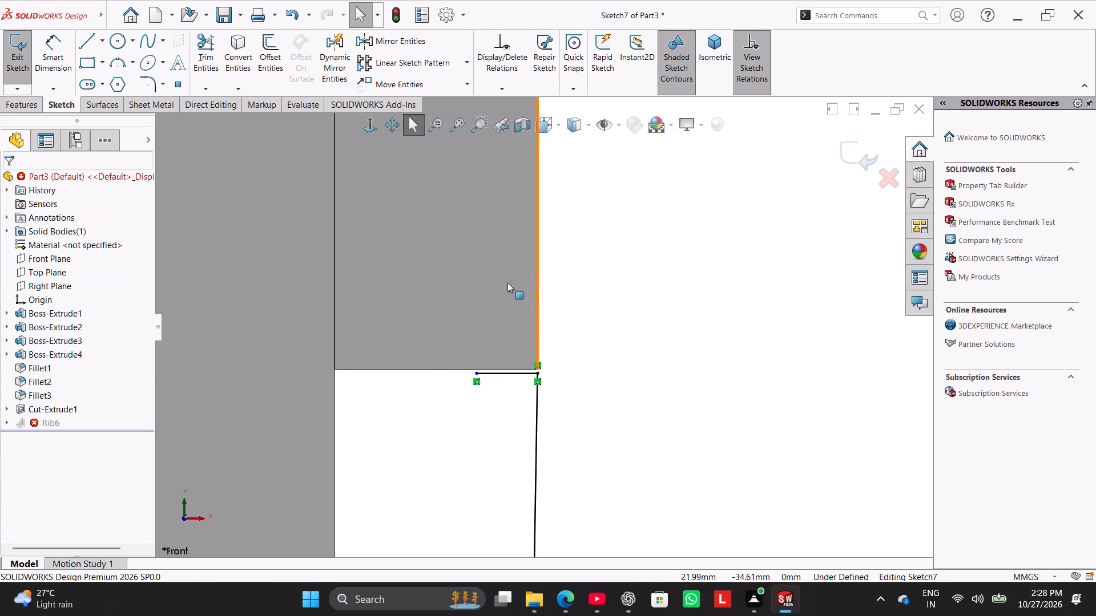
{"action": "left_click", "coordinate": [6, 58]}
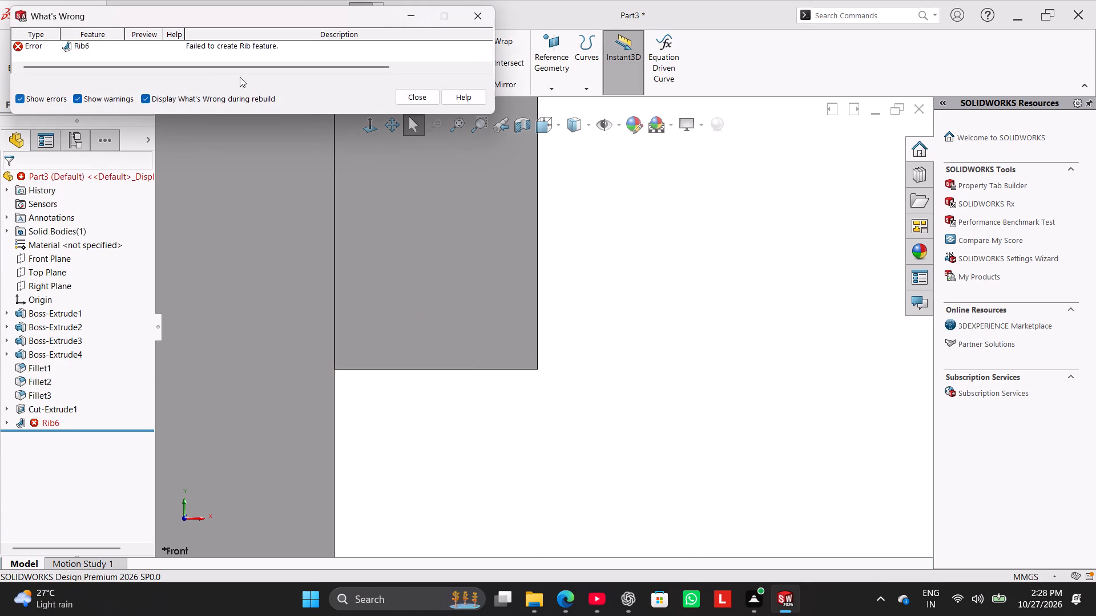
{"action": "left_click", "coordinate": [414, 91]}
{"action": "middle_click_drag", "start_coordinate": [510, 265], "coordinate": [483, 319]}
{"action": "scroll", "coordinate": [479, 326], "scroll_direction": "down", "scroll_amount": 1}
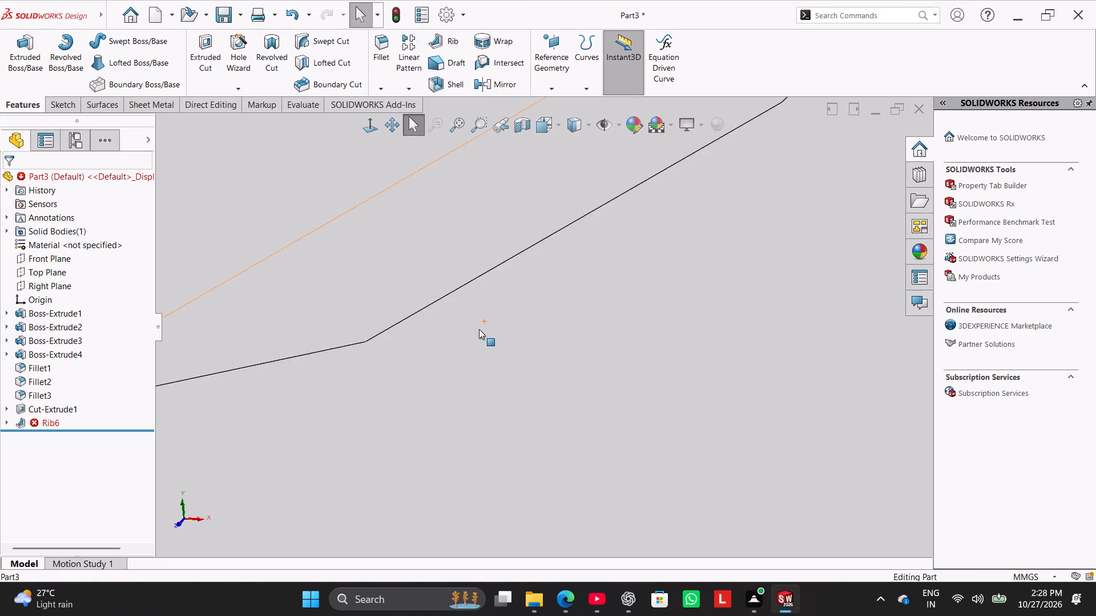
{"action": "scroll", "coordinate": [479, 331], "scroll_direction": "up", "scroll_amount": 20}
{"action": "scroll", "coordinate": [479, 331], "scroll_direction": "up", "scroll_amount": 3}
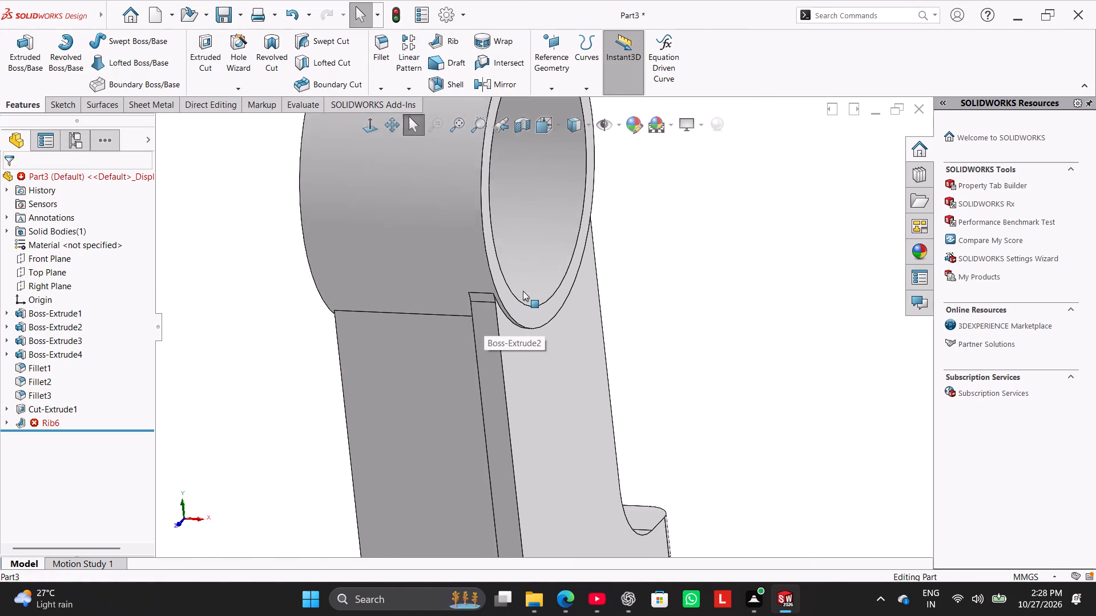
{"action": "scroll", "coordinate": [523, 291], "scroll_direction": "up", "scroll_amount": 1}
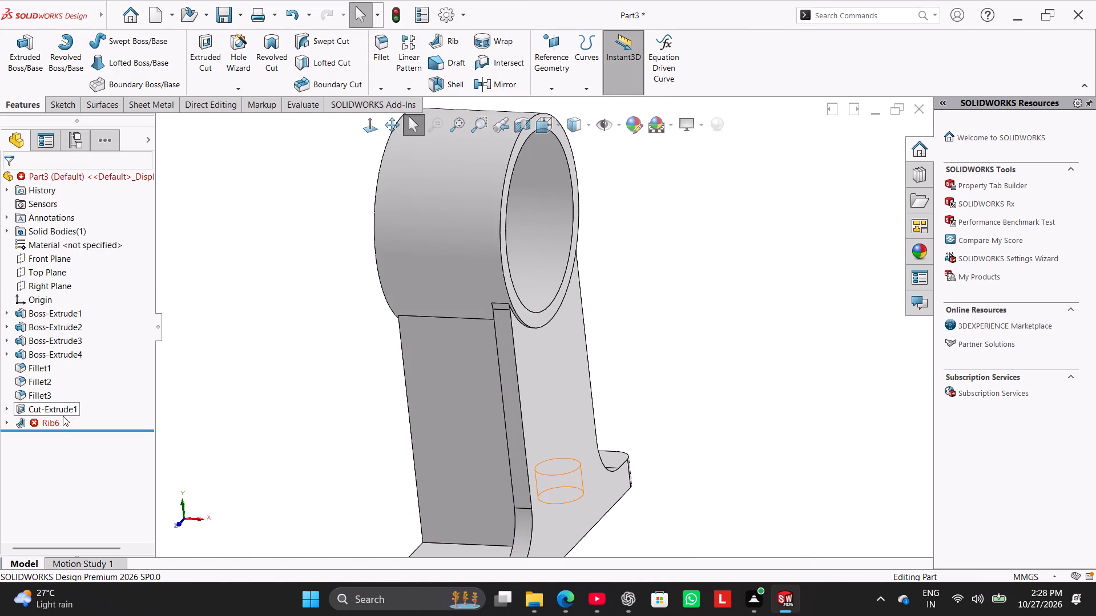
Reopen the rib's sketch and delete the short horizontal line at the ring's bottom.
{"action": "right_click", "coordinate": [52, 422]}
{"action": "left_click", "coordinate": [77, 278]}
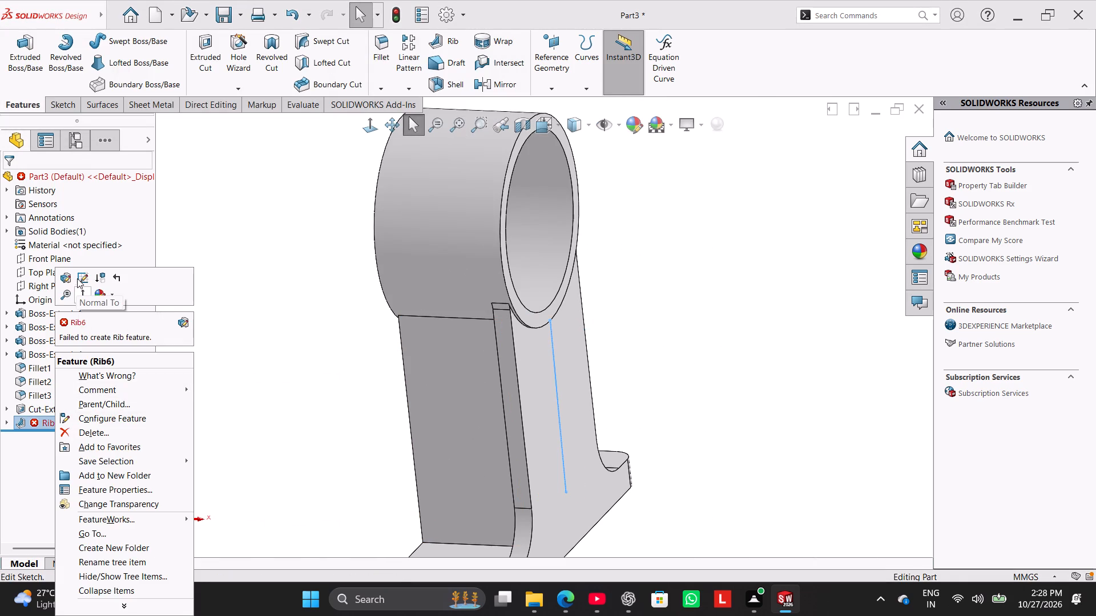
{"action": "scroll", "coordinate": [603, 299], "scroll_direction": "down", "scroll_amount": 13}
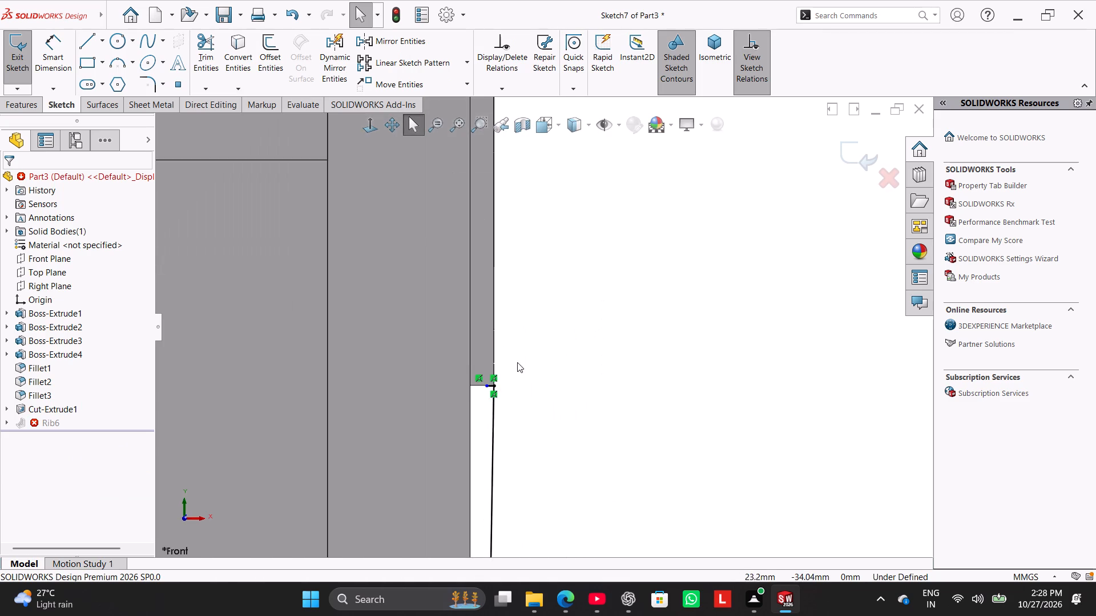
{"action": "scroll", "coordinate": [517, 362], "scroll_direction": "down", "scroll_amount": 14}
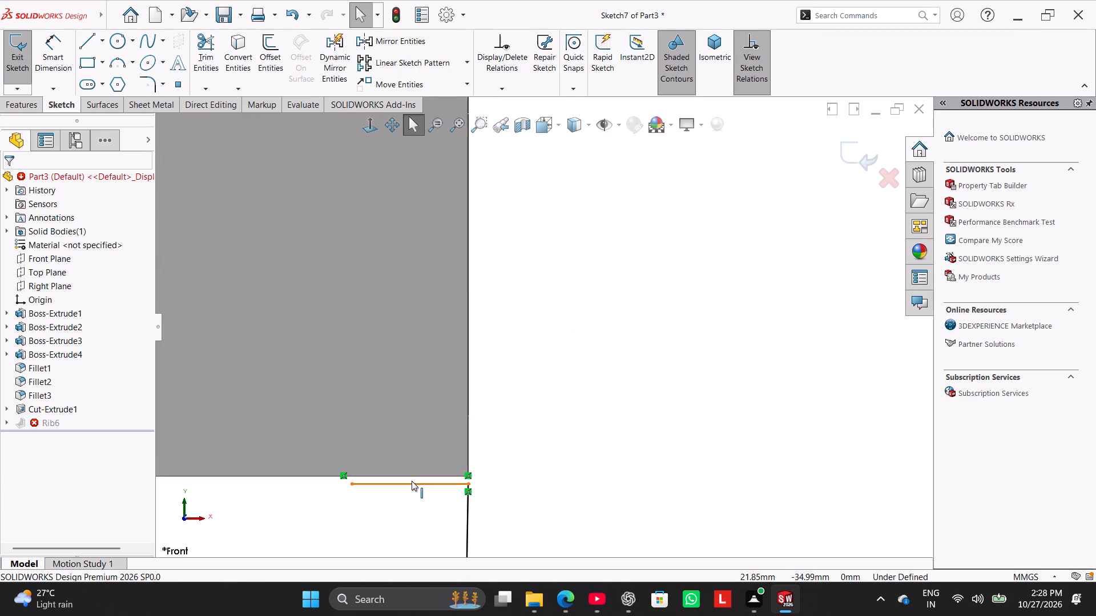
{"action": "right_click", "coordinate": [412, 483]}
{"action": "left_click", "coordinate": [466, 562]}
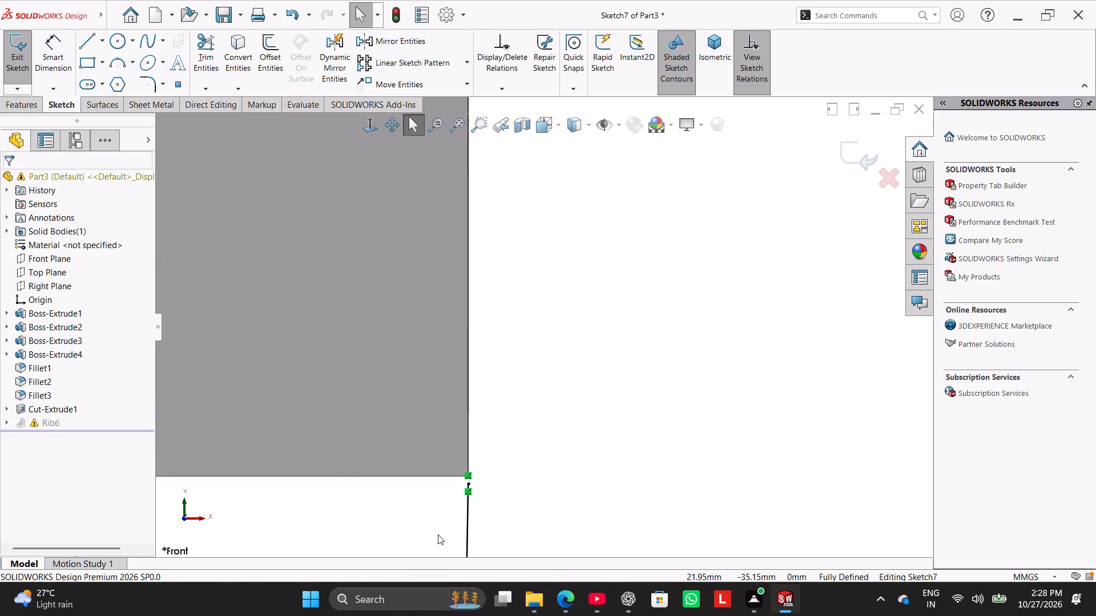
Sketch a line about 0.12 mm long from the rib line's upper endpoint up along the ring's side edge, and rebuild the rib.
{"action": "left_click", "coordinate": [82, 37]}
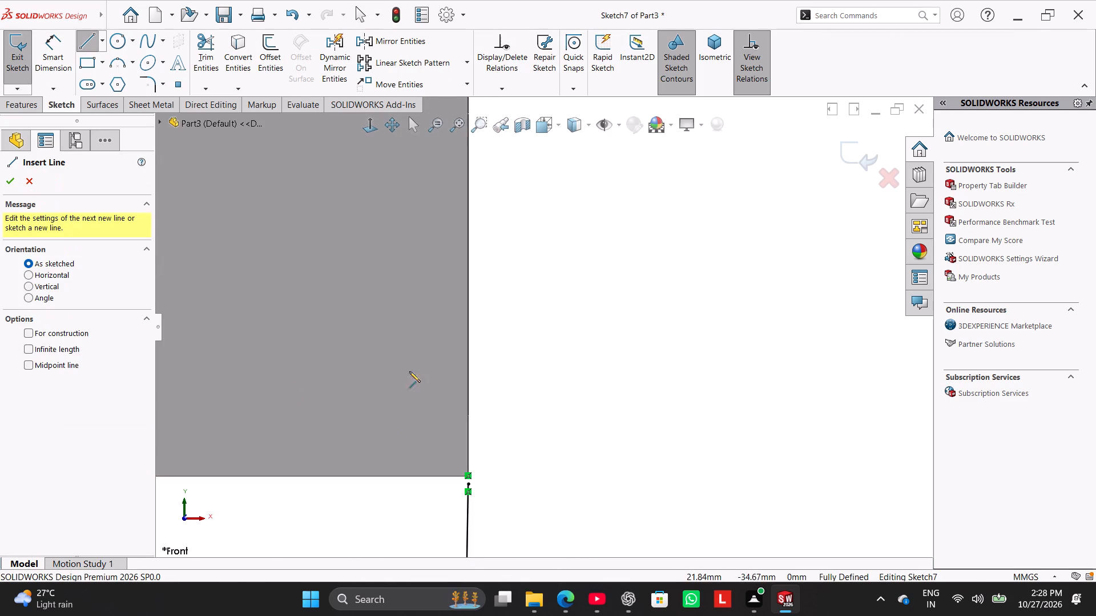
{"action": "scroll", "coordinate": [454, 435], "scroll_direction": "down", "scroll_amount": 4}
{"action": "left_click", "coordinate": [502, 500]}
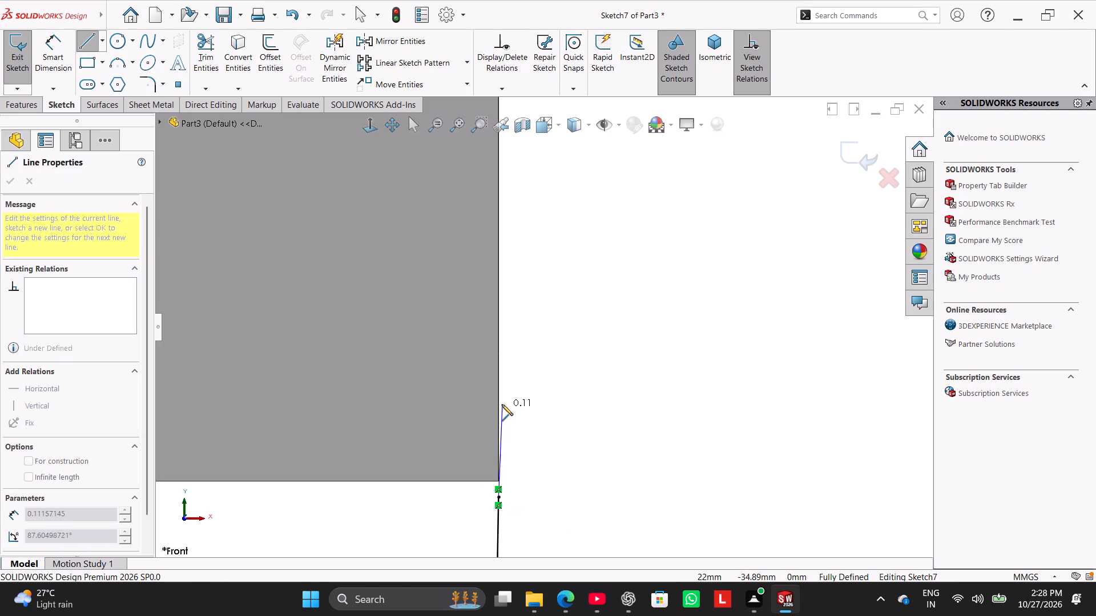
{"action": "left_click", "coordinate": [500, 400]}
{"action": "right_click", "coordinate": [557, 396]}
{"action": "left_click", "coordinate": [577, 404]}
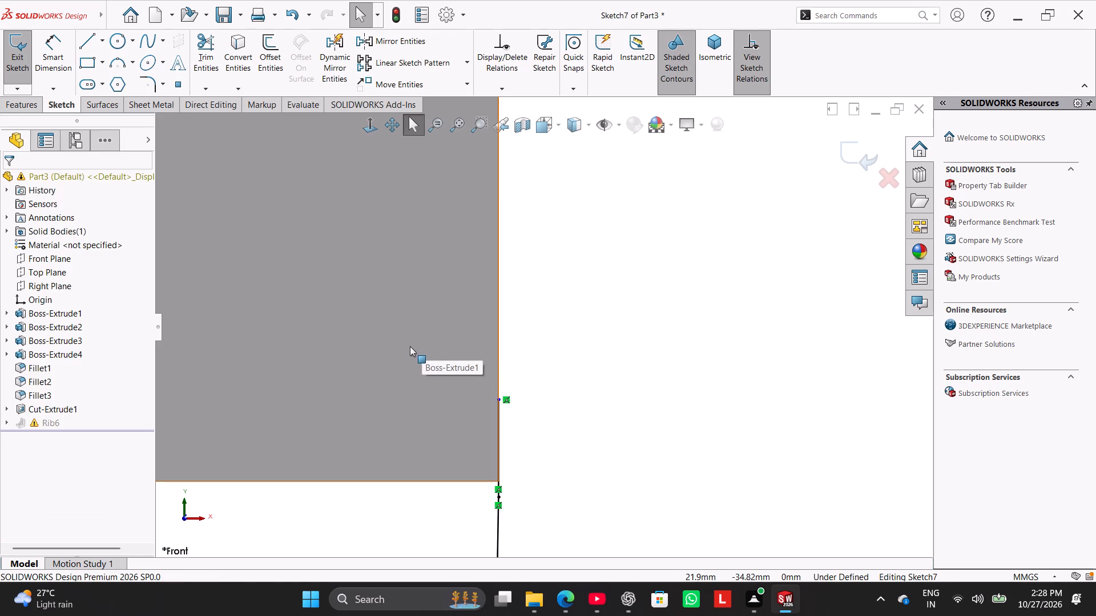
{"action": "left_click", "coordinate": [14, 59]}
Examine the rebuilt rib where its upper end meets the ring, finishing with the whole bracket in isometric view.
{"action": "scroll", "coordinate": [473, 340], "scroll_direction": "up", "scroll_amount": 3}
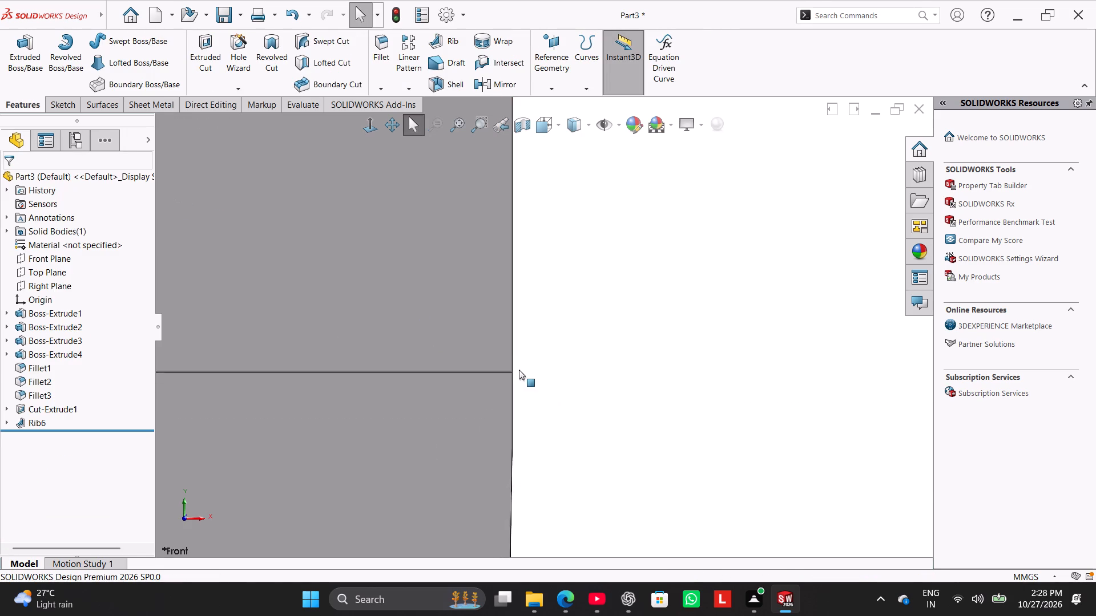
{"action": "scroll", "coordinate": [519, 370], "scroll_direction": "up", "scroll_amount": 15}
{"action": "middle_click", "coordinate": [526, 375]}
{"action": "left_click", "coordinate": [620, 337]}
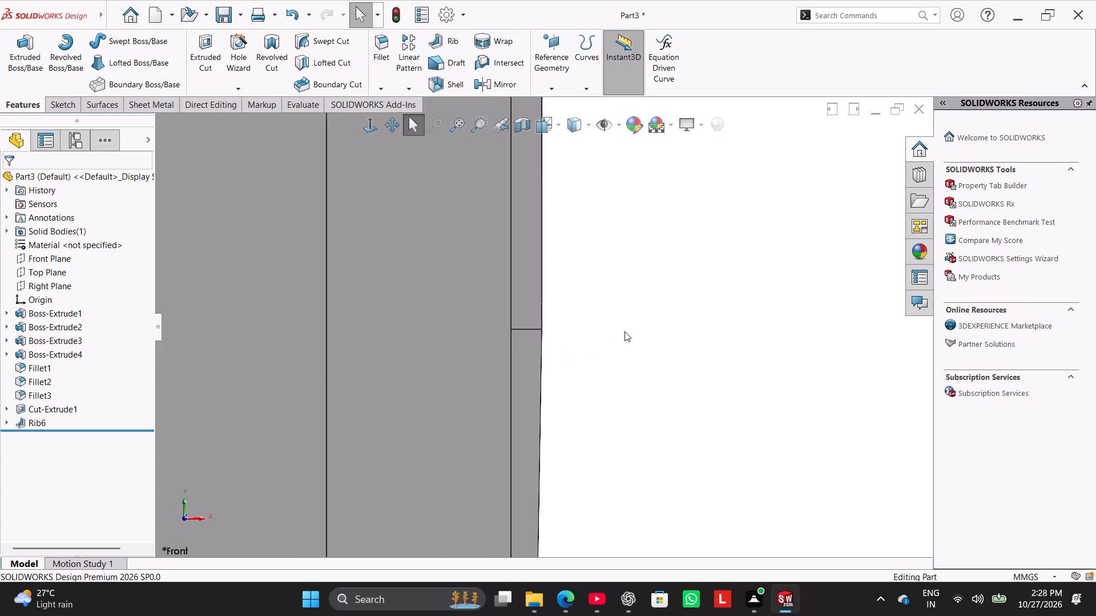
{"action": "middle_click_drag", "start_coordinate": [624, 331], "coordinate": [571, 322]}
{"action": "scroll", "coordinate": [575, 329], "scroll_direction": "up", "scroll_amount": 3}
{"action": "scroll", "coordinate": [583, 338], "scroll_direction": "down", "scroll_amount": 6}
{"action": "middle_click_drag", "start_coordinate": [583, 339], "coordinate": [588, 345]}
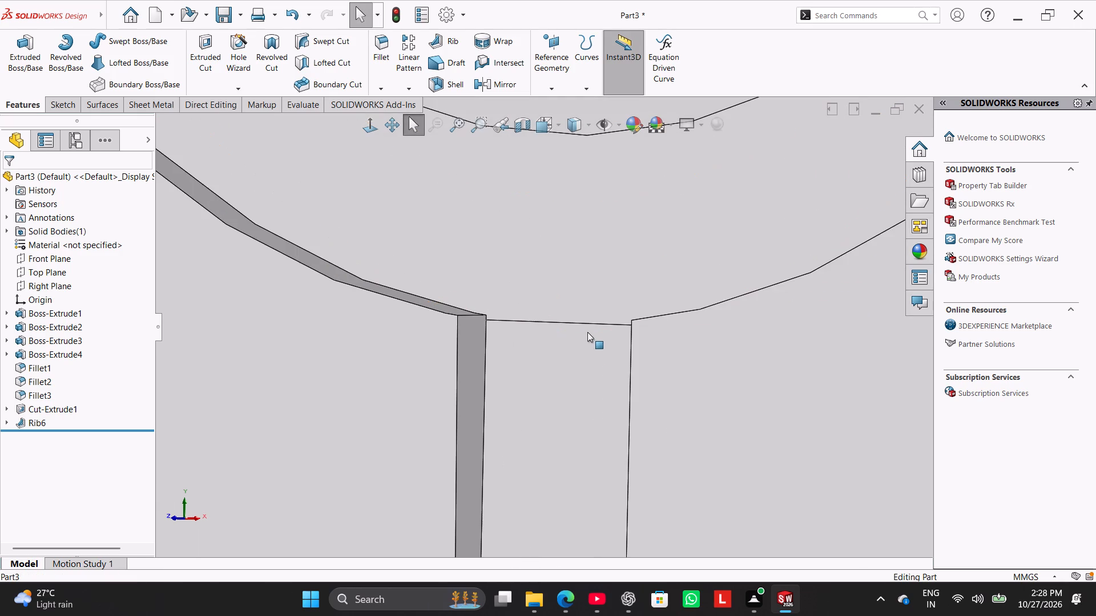
{"action": "middle_click_drag", "start_coordinate": [514, 313], "coordinate": [541, 326]}
{"action": "scroll", "coordinate": [546, 330], "scroll_direction": "down", "scroll_amount": 4}
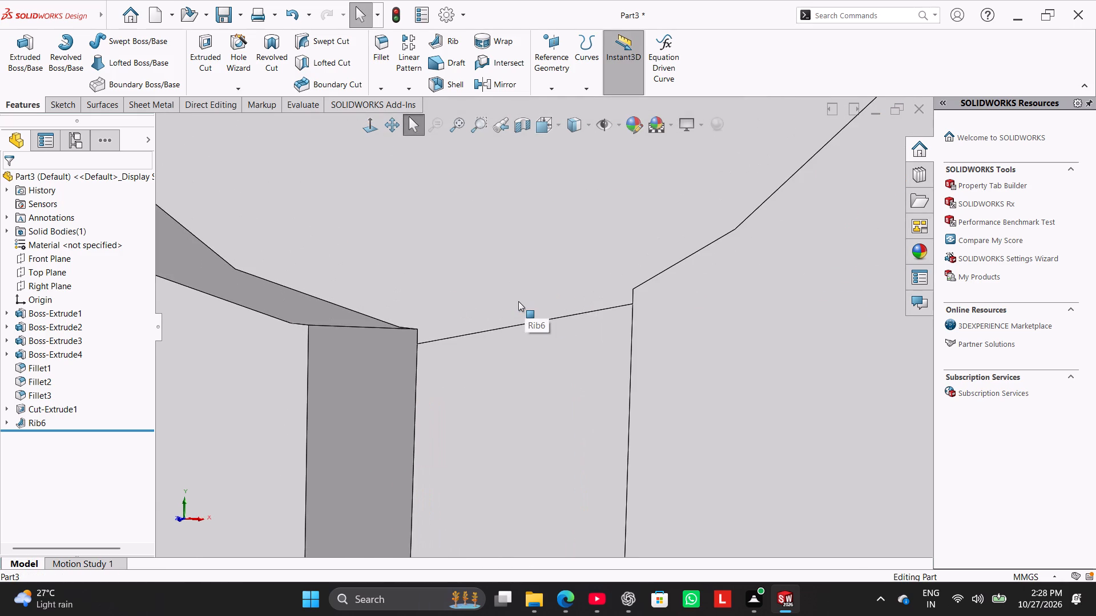
{"action": "scroll", "coordinate": [518, 301], "scroll_direction": "down", "scroll_amount": 2}
{"action": "scroll", "coordinate": [518, 301], "scroll_direction": "up", "scroll_amount": 16}
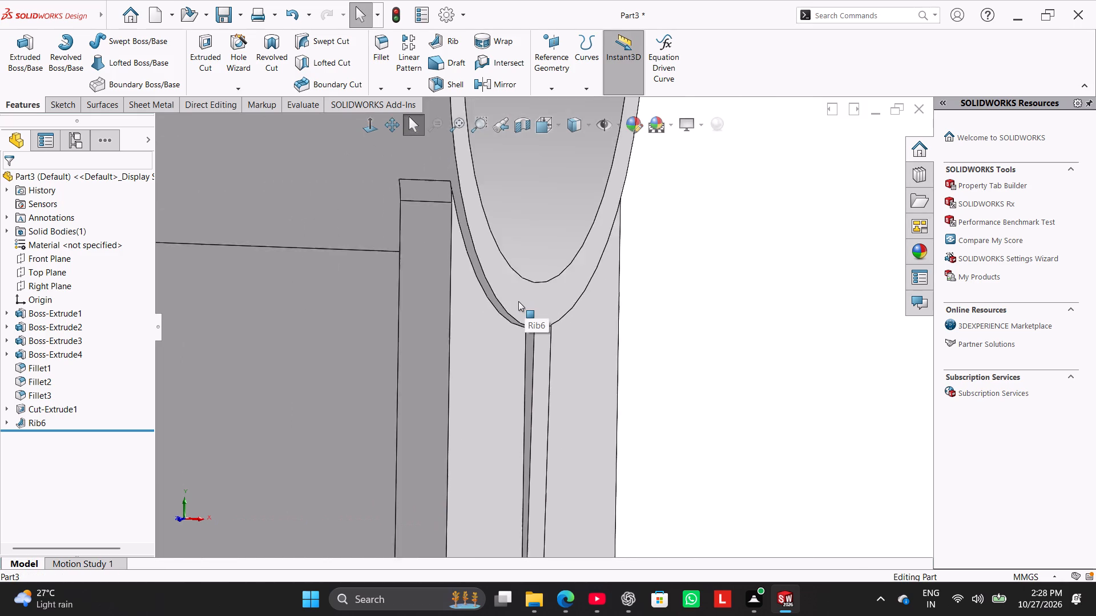
{"action": "scroll", "coordinate": [518, 301], "scroll_direction": "up", "scroll_amount": 7}
{"action": "right_click_drag", "start_coordinate": [251, 403], "coordinate": [369, 312]}
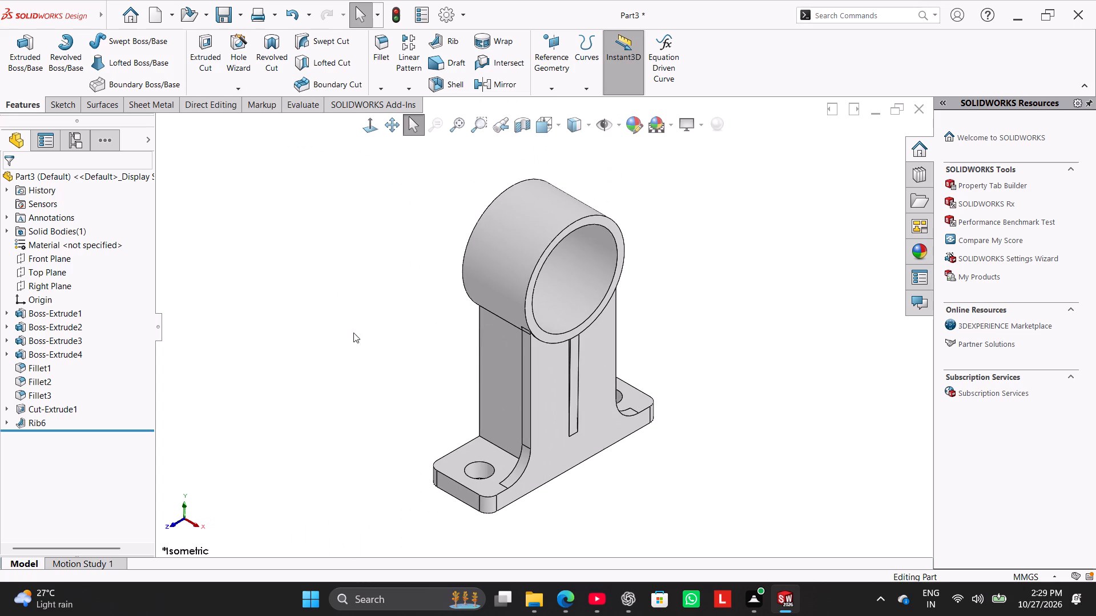
Reopen the rib's sketch, dimension the short line along the ring's side edge at 2 mm, and rebuild the rib.
{"action": "right_click", "coordinate": [32, 422]}
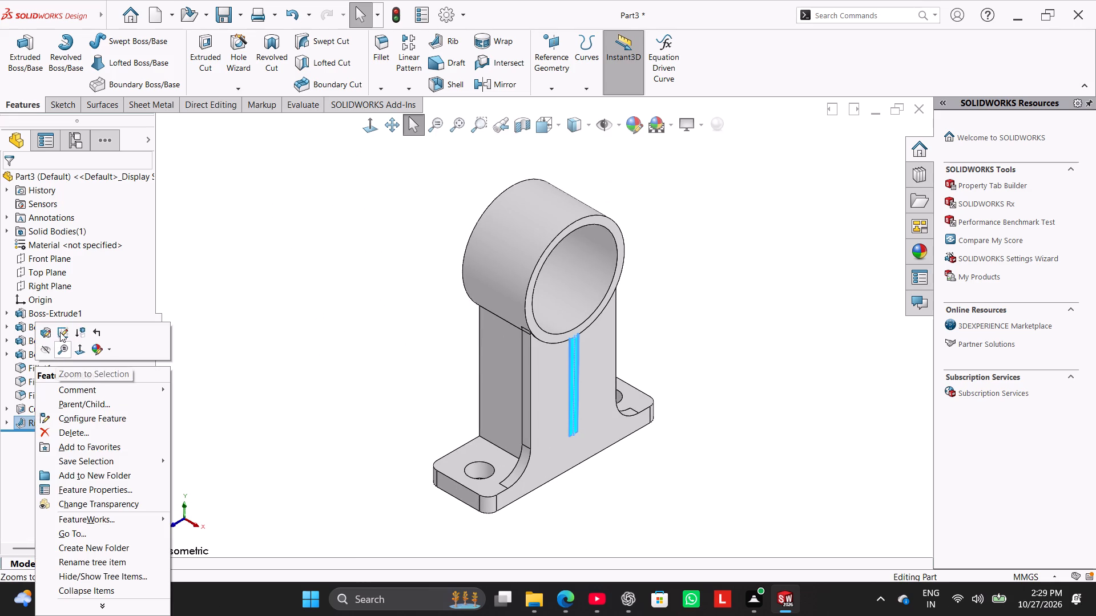
{"action": "left_click", "coordinate": [60, 332]}
{"action": "scroll", "coordinate": [634, 284], "scroll_direction": "down", "scroll_amount": 7}
{"action": "scroll", "coordinate": [521, 364], "scroll_direction": "down", "scroll_amount": 11}
{"action": "scroll", "coordinate": [643, 498], "scroll_direction": "down", "scroll_amount": 12}
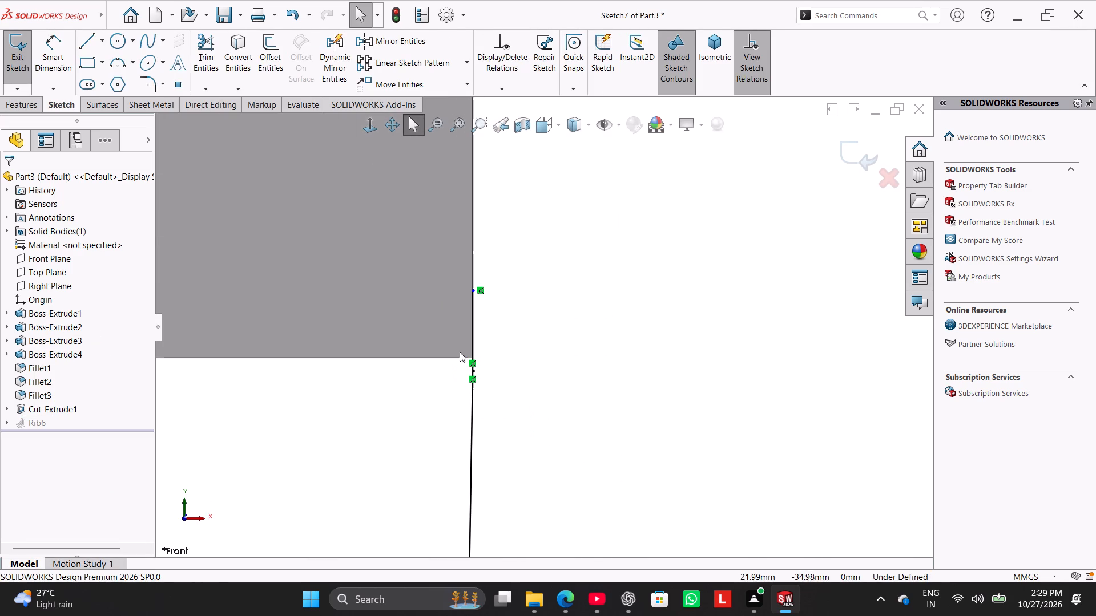
{"action": "left_click", "coordinate": [43, 53]}
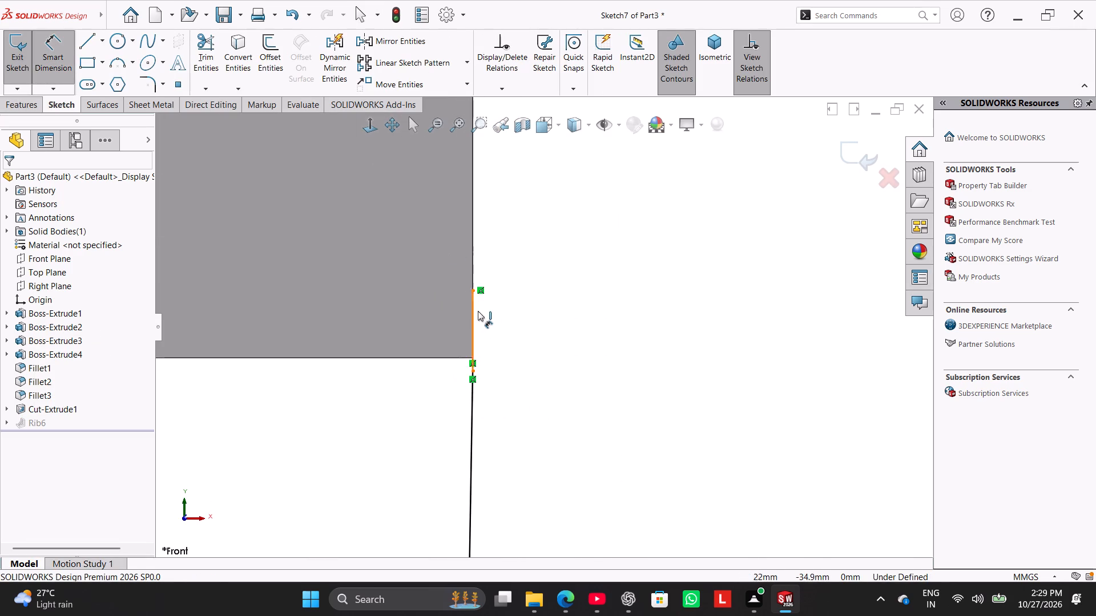
{"action": "left_click", "coordinate": [474, 307]}
{"action": "left_click", "coordinate": [424, 309]}
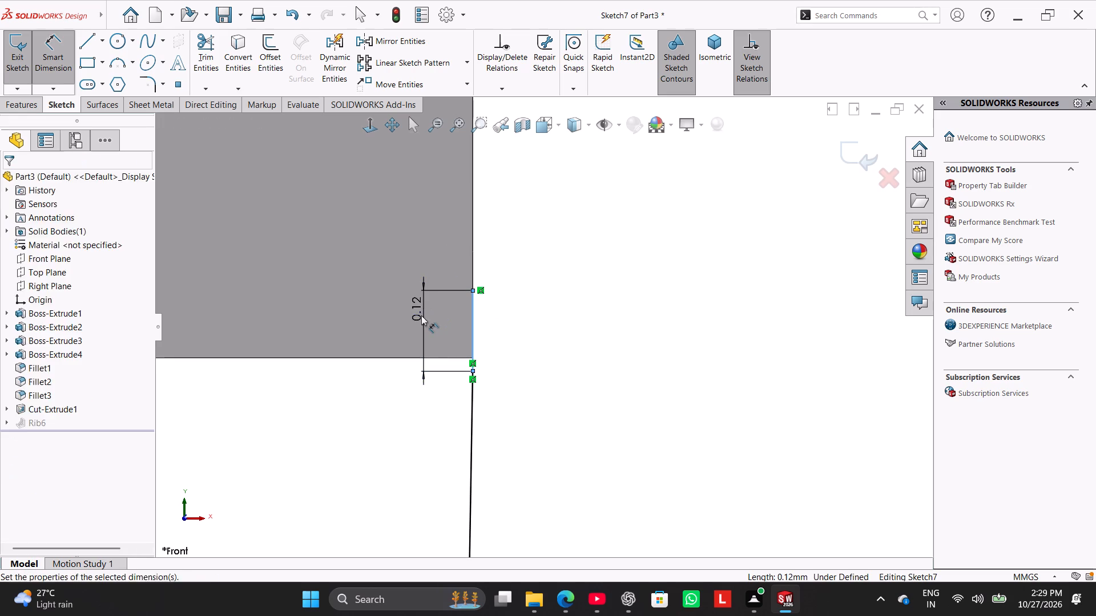
{"action": "key", "text": "2"}
{"action": "key", "text": "Return"}
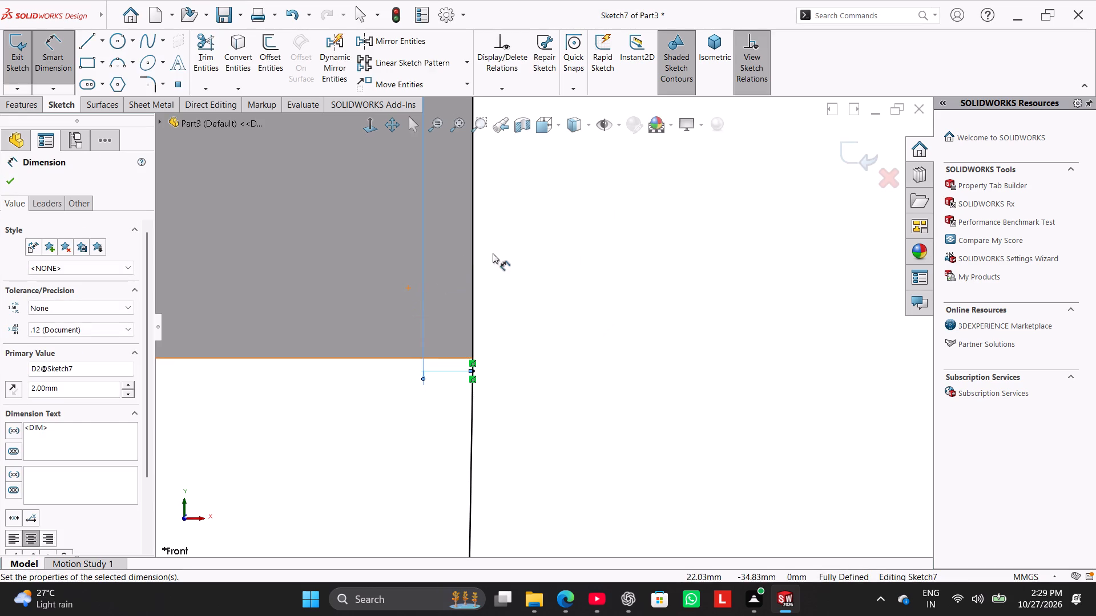
{"action": "scroll", "coordinate": [507, 248], "scroll_direction": "up", "scroll_amount": 14}
{"action": "scroll", "coordinate": [542, 225], "scroll_direction": "down", "scroll_amount": 4}
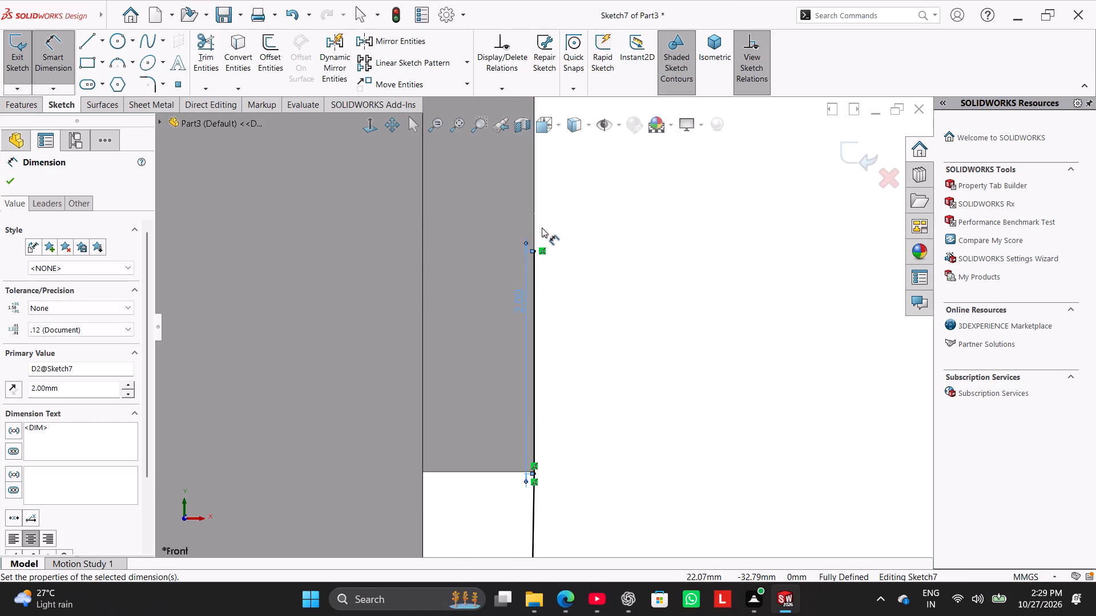
{"action": "scroll", "coordinate": [543, 233], "scroll_direction": "down", "scroll_amount": 3}
{"action": "right_click", "coordinate": [650, 250]}
{"action": "left_click", "coordinate": [682, 292]}
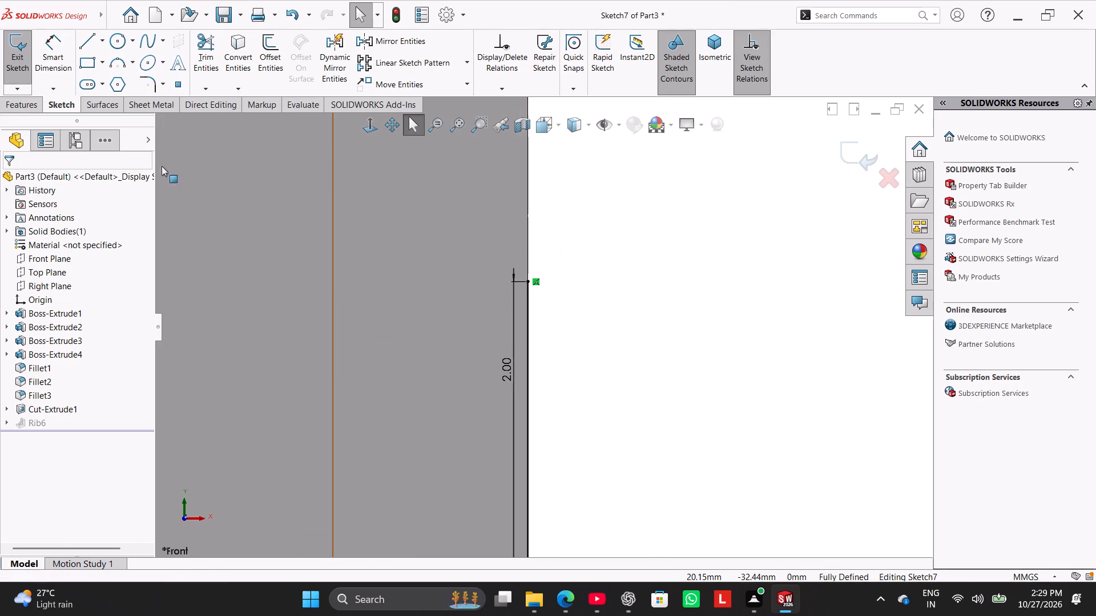
{"action": "left_click", "coordinate": [22, 55]}
Examine the rib's junction with the ring and the overall bracket in isometric view.
{"action": "middle_click_drag", "start_coordinate": [647, 317], "coordinate": [531, 384]}
{"action": "scroll", "coordinate": [532, 391], "scroll_direction": "up", "scroll_amount": 19}
{"action": "right_click_drag", "start_coordinate": [392, 436], "coordinate": [472, 348]}
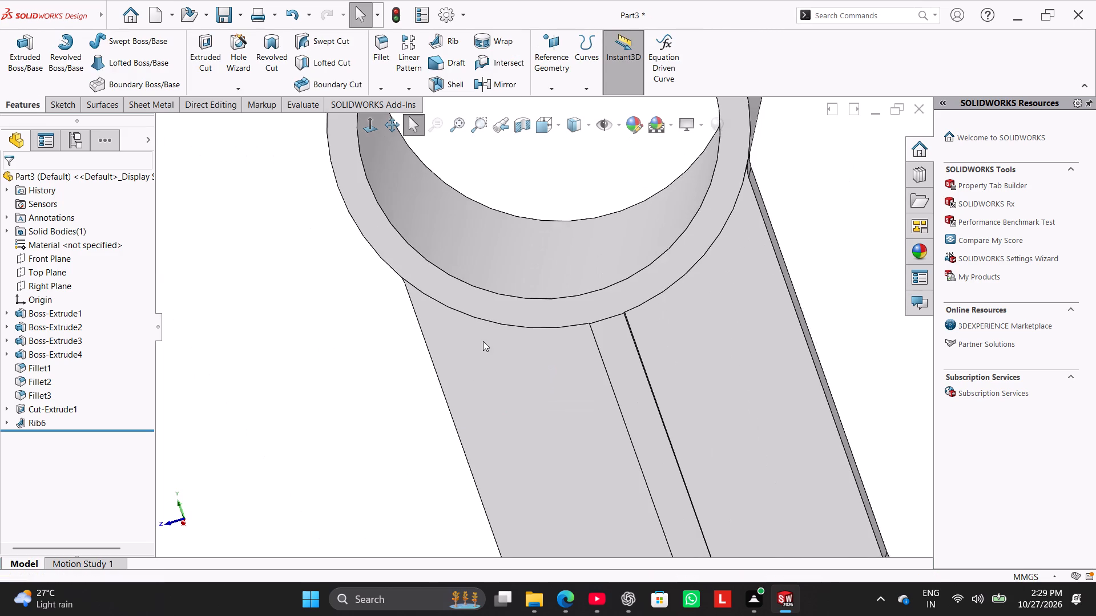
{"action": "scroll", "coordinate": [572, 315], "scroll_direction": "down", "scroll_amount": 8}
{"action": "scroll", "coordinate": [579, 376], "scroll_direction": "up", "scroll_amount": 10}
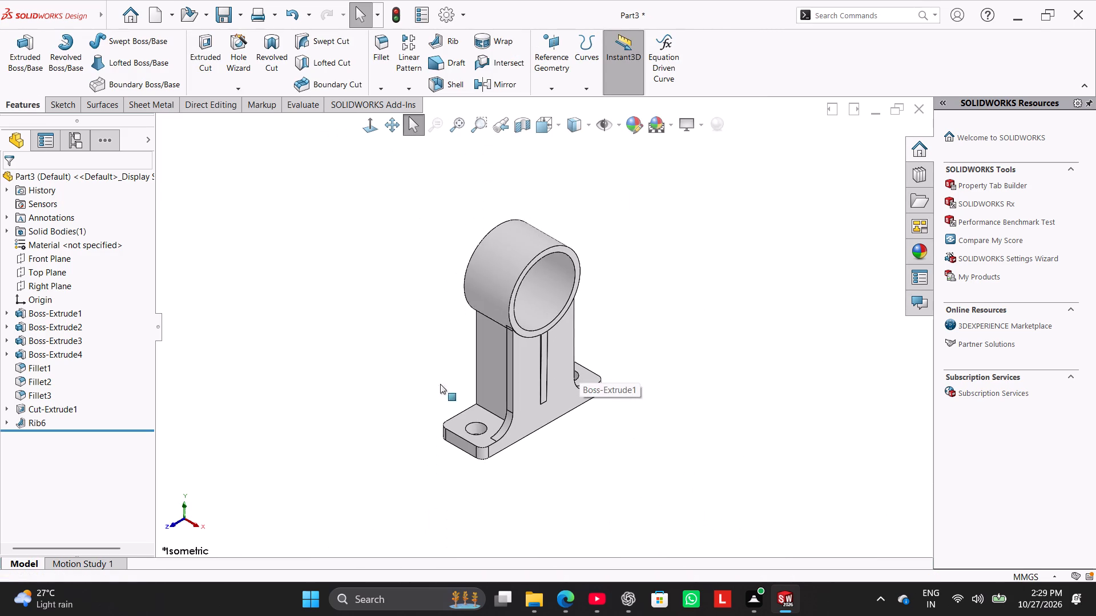
{"action": "right_click_drag", "start_coordinate": [359, 387], "coordinate": [422, 318]}
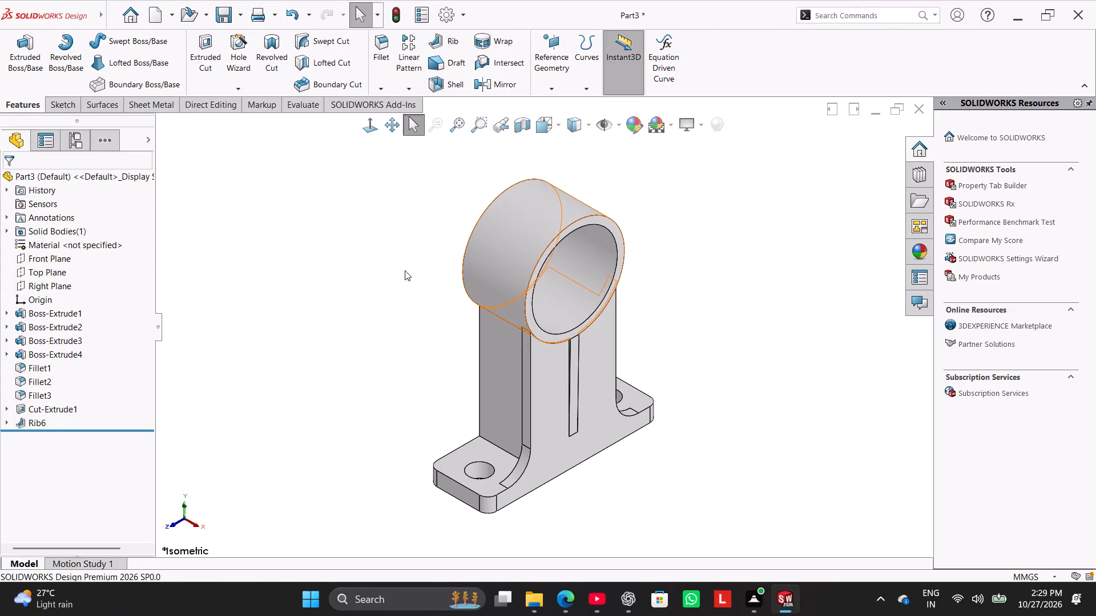
{"action": "left_click", "coordinate": [360, 295]}
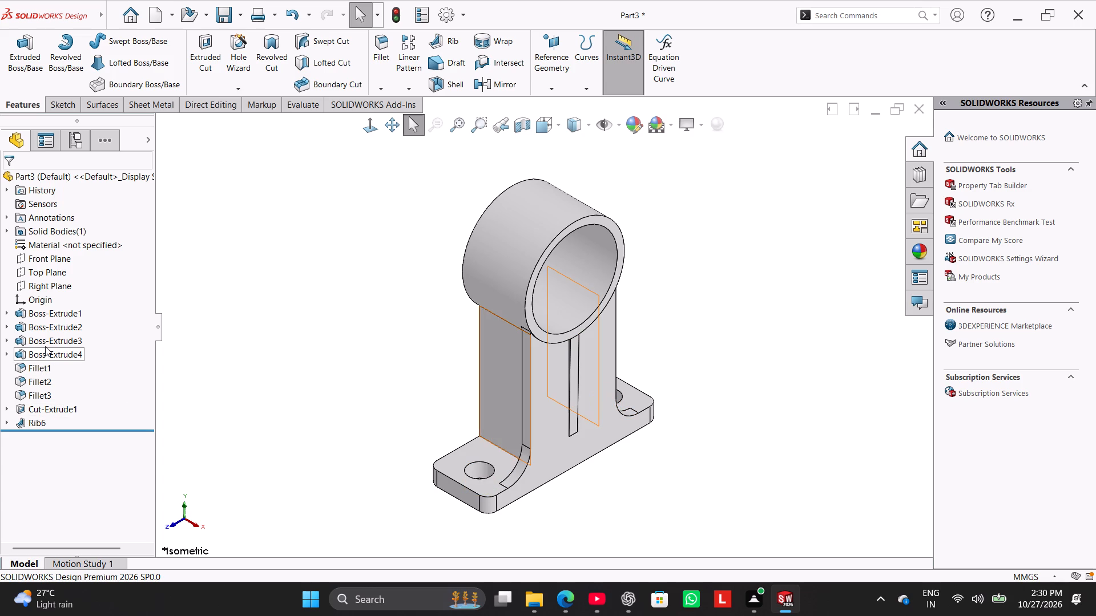
Open the base plate's sketch and delete the relation that ties the 42 by 120 mm rectangle's centre to the origin.
{"action": "right_click", "coordinate": [45, 331]}
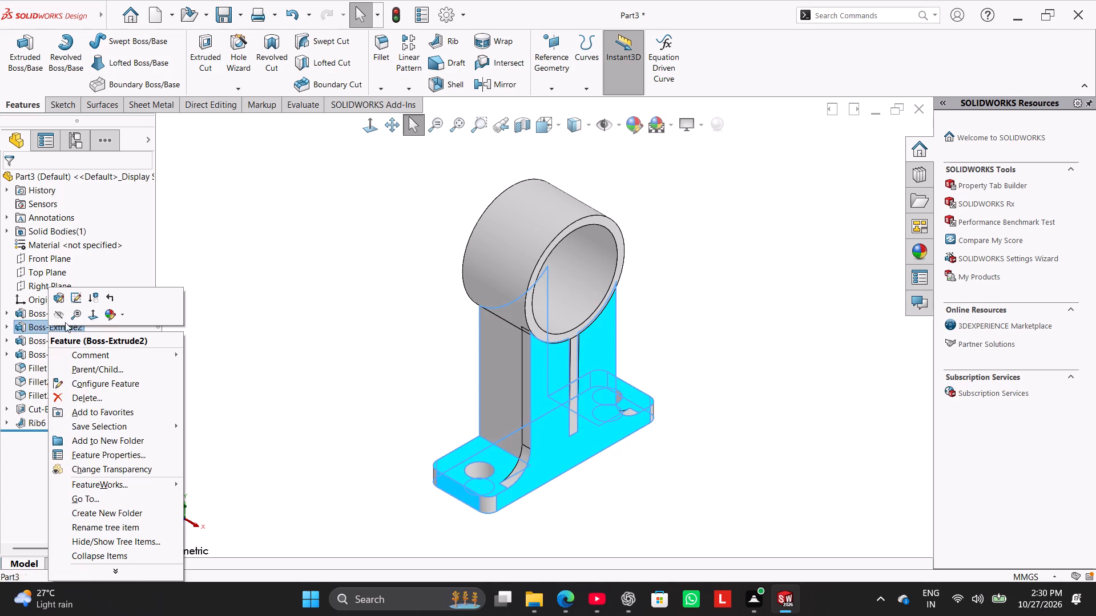
{"action": "left_click", "coordinate": [78, 299]}
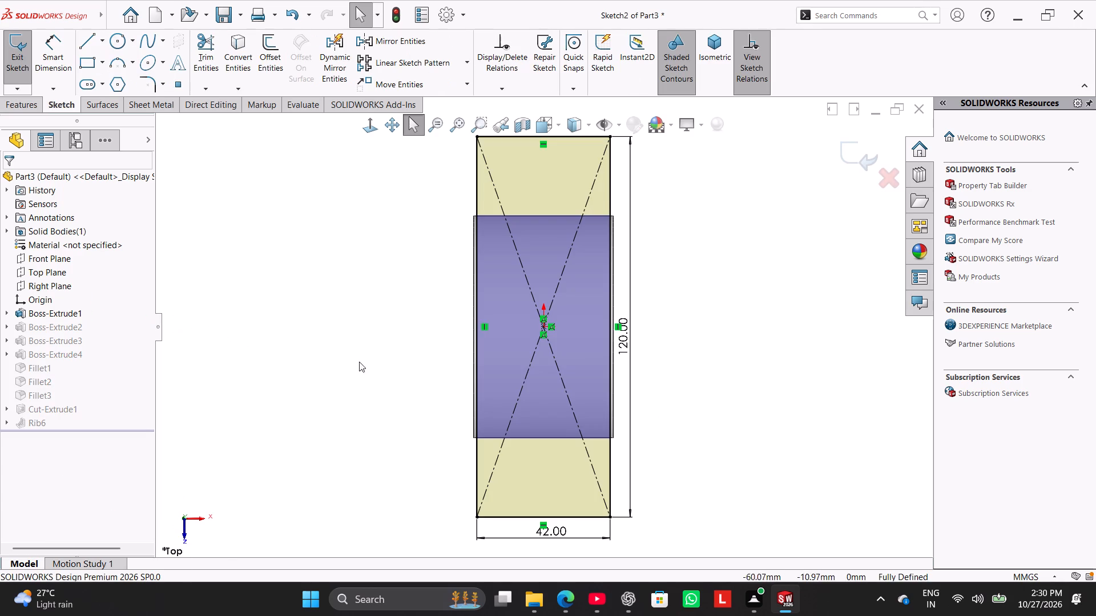
{"action": "scroll", "coordinate": [567, 323], "scroll_direction": "up", "scroll_amount": 1}
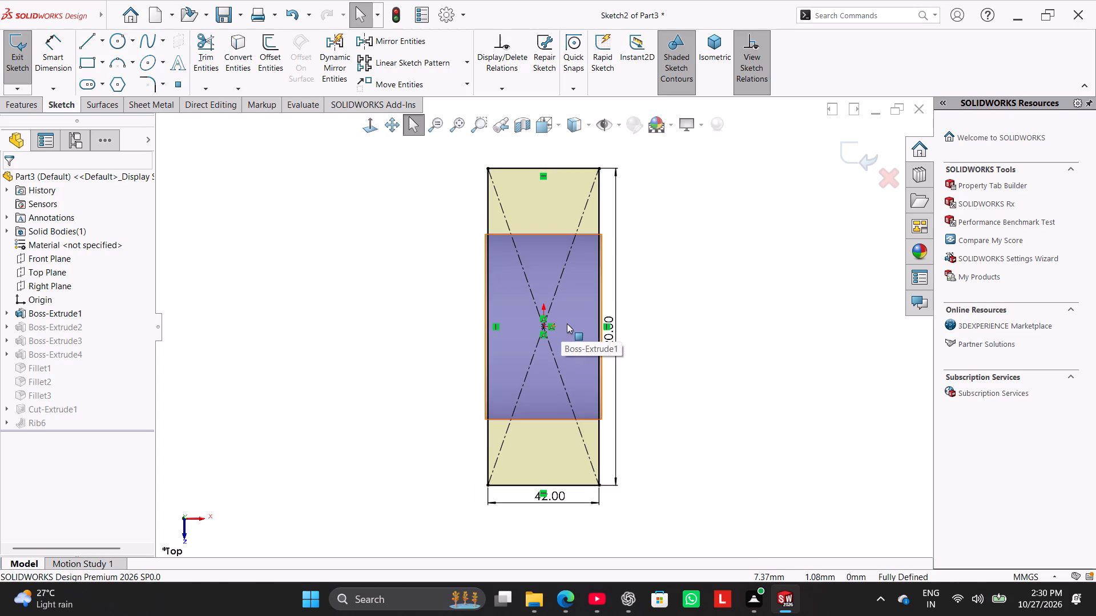
{"action": "scroll", "coordinate": [567, 324], "scroll_direction": "down", "scroll_amount": 1}
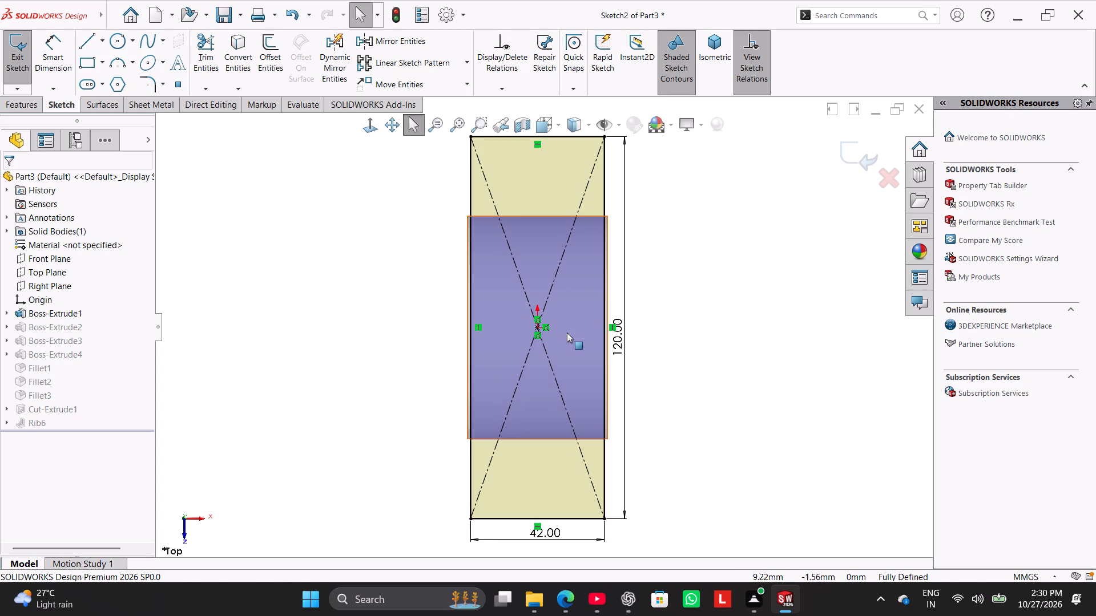
{"action": "right_click", "coordinate": [549, 327]}
{"action": "left_click", "coordinate": [591, 471]}
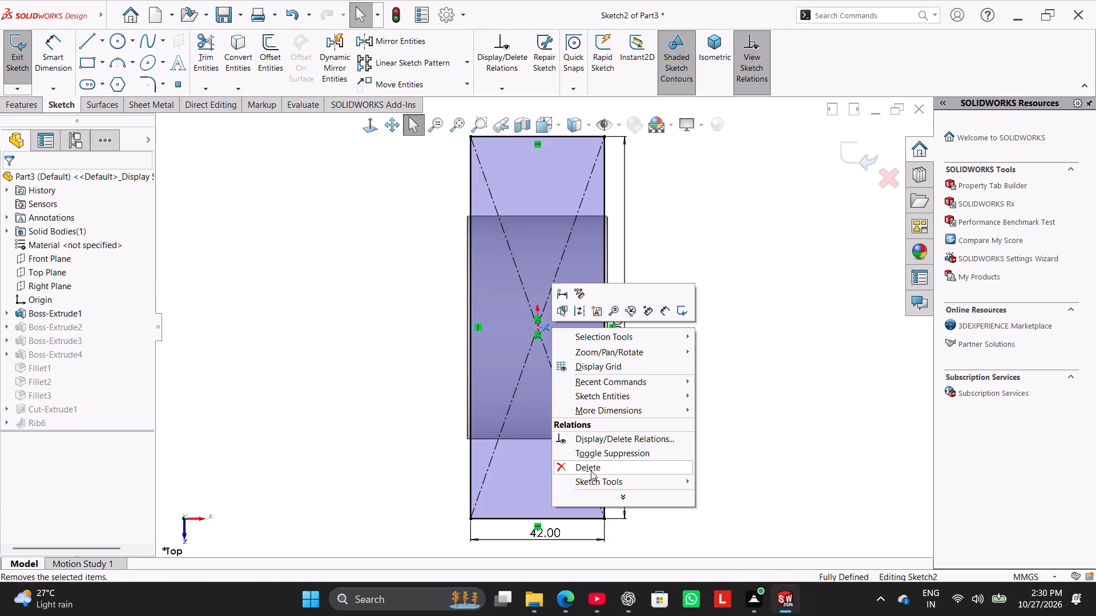
{"action": "right_click", "coordinate": [535, 335]}
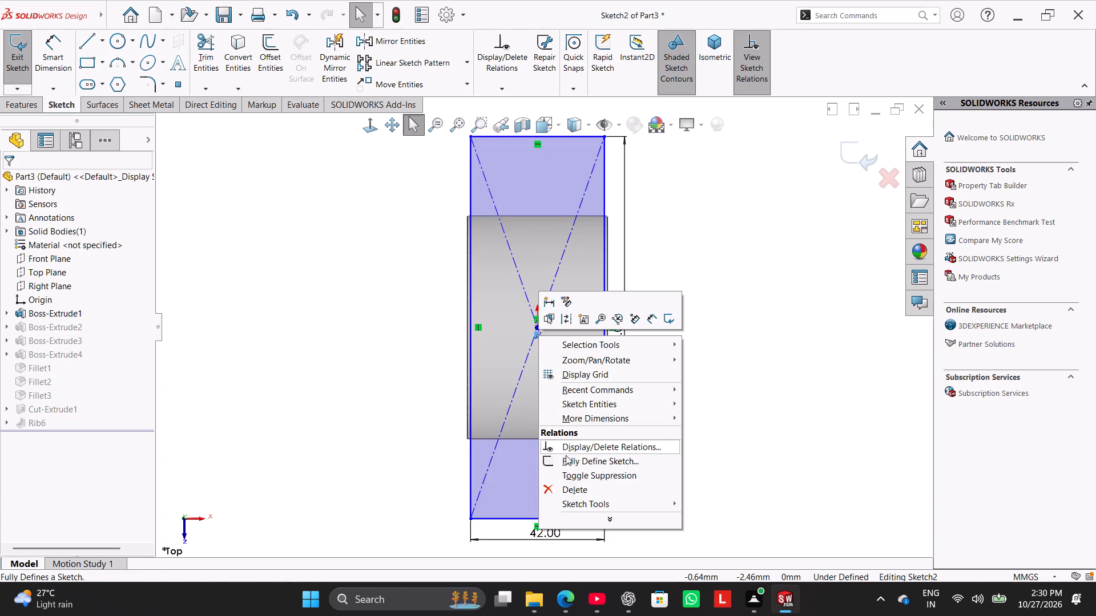
{"action": "left_click", "coordinate": [751, 331]}
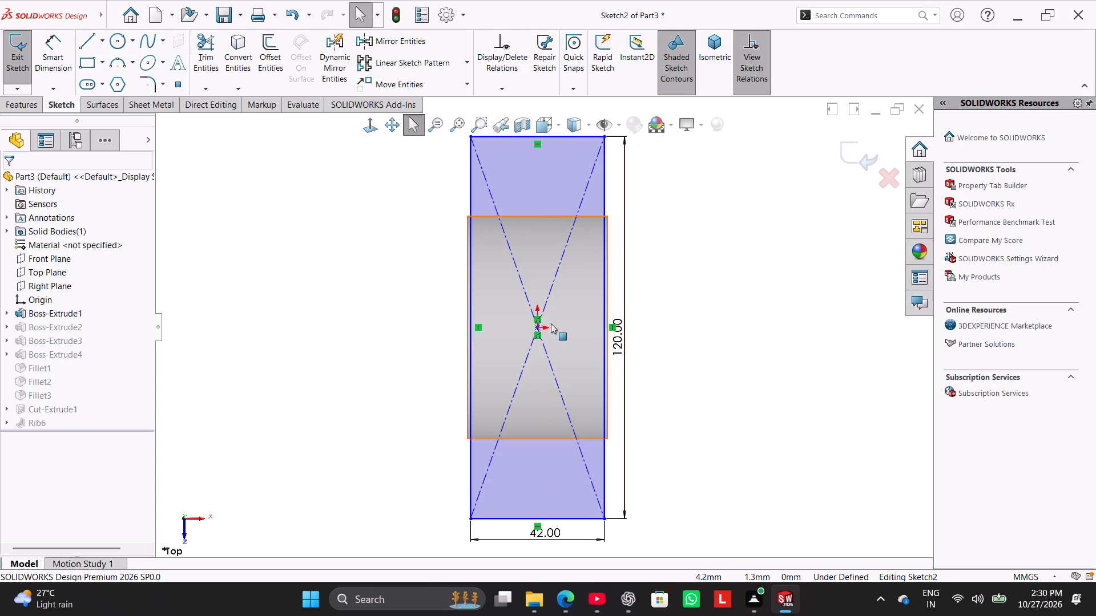
Move the freed base rectangle toward negative X and dimension its positive-X edge 6 mm from the ring's end edge.
{"action": "left_click_drag", "start_coordinate": [540, 326], "coordinate": [440, 330]}
{"action": "left_click", "coordinate": [293, 357]}
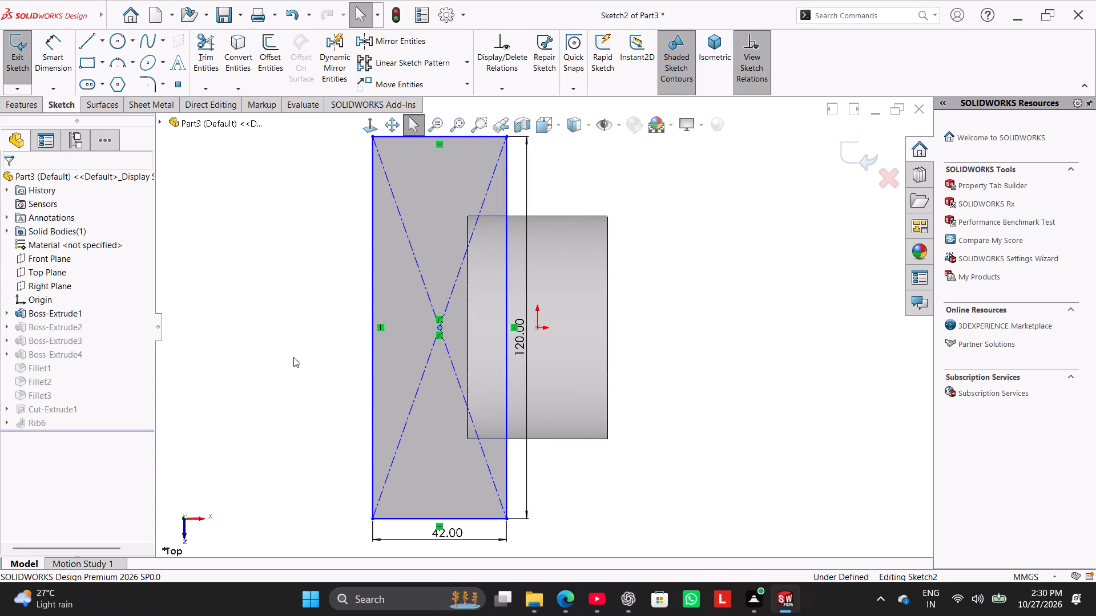
{"action": "left_click", "coordinate": [42, 56]}
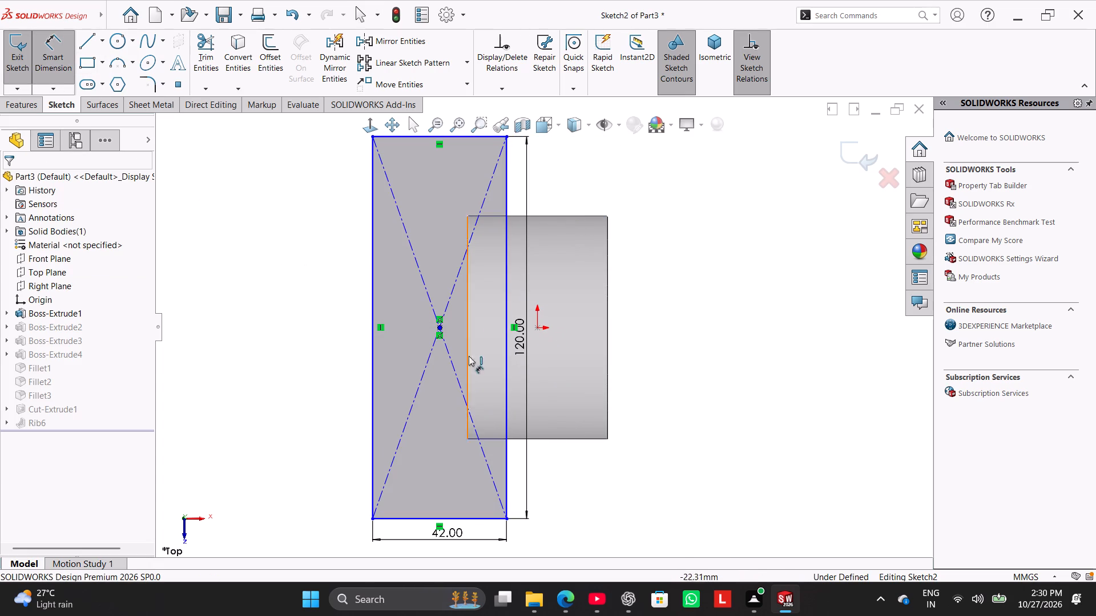
{"action": "left_click", "coordinate": [505, 385]}
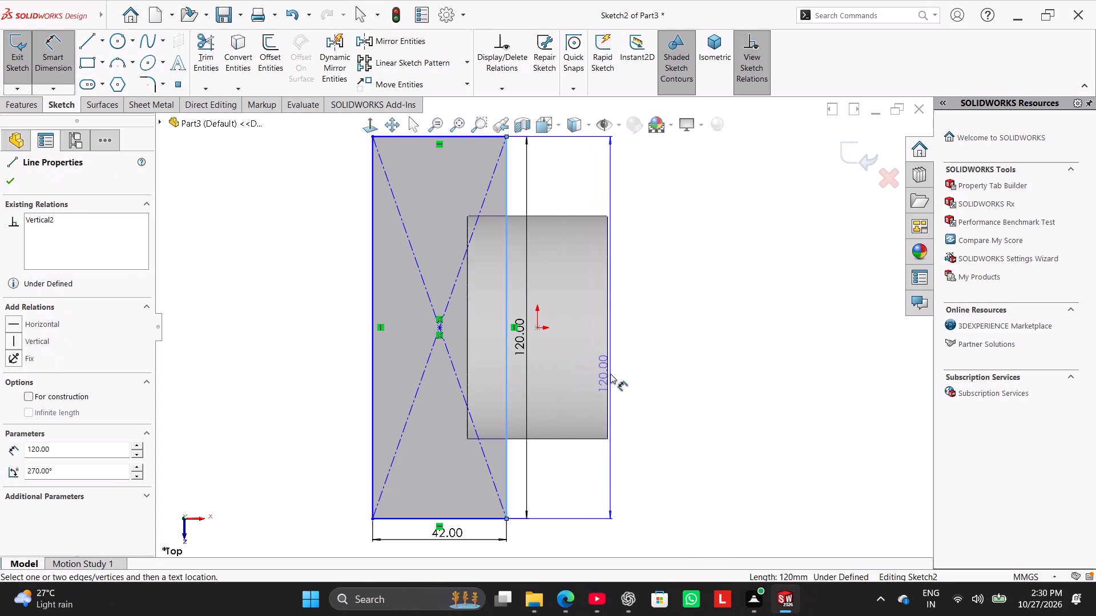
{"action": "left_click", "coordinate": [609, 374]}
{"action": "left_click", "coordinate": [583, 189]}
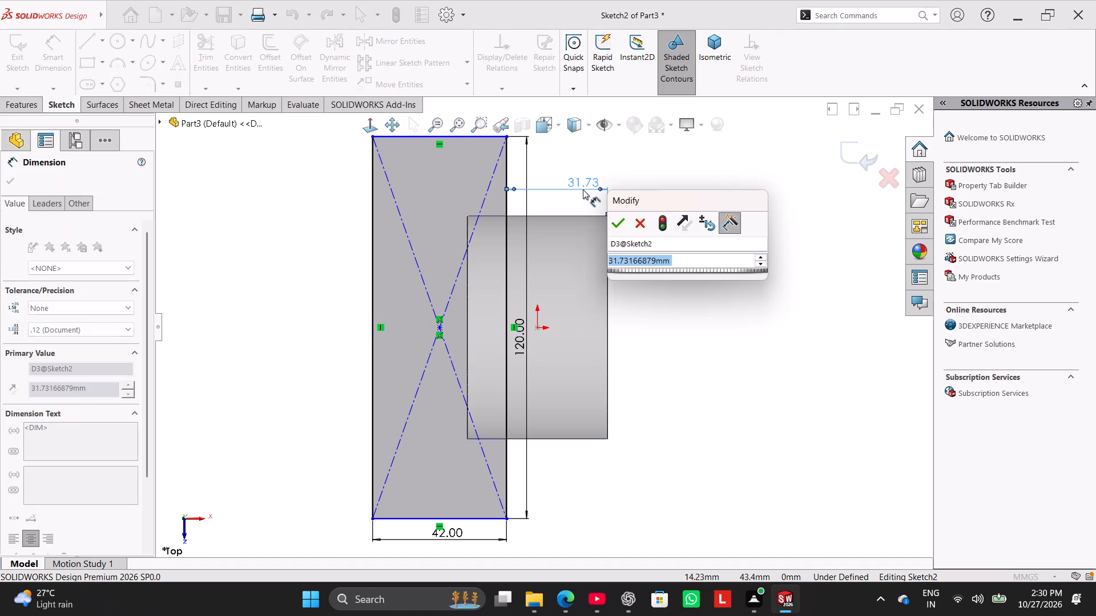
{"action": "key", "text": "6"}
{"action": "key", "text": "Return"}
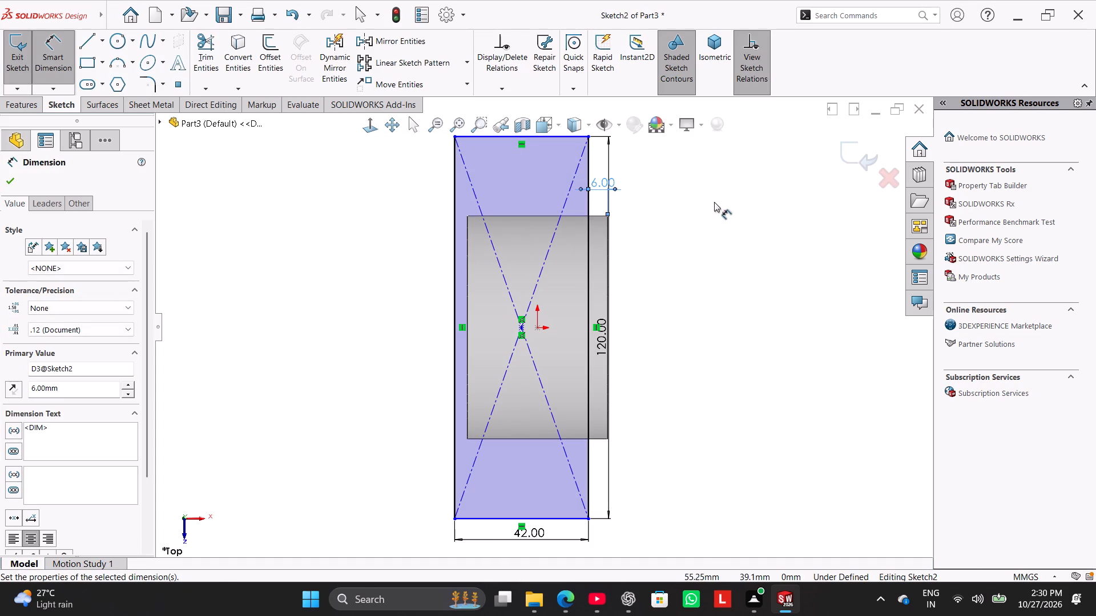
{"action": "right_click", "coordinate": [714, 203]}
{"action": "left_click", "coordinate": [740, 240]}
Move the base rectangle lengthwise so its centre lies about 19 mm from the origin along positive Z.
{"action": "left_click_drag", "start_coordinate": [522, 137], "coordinate": [525, 163]}
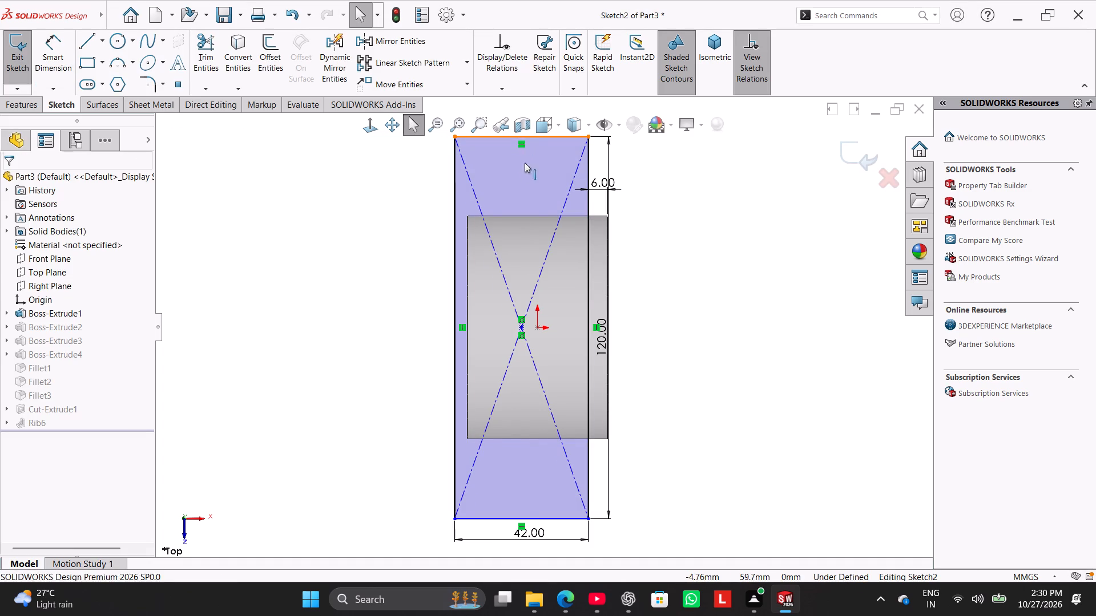
{"action": "left_click_drag", "start_coordinate": [525, 163], "coordinate": [527, 198]}
{"action": "left_click", "coordinate": [688, 254]}
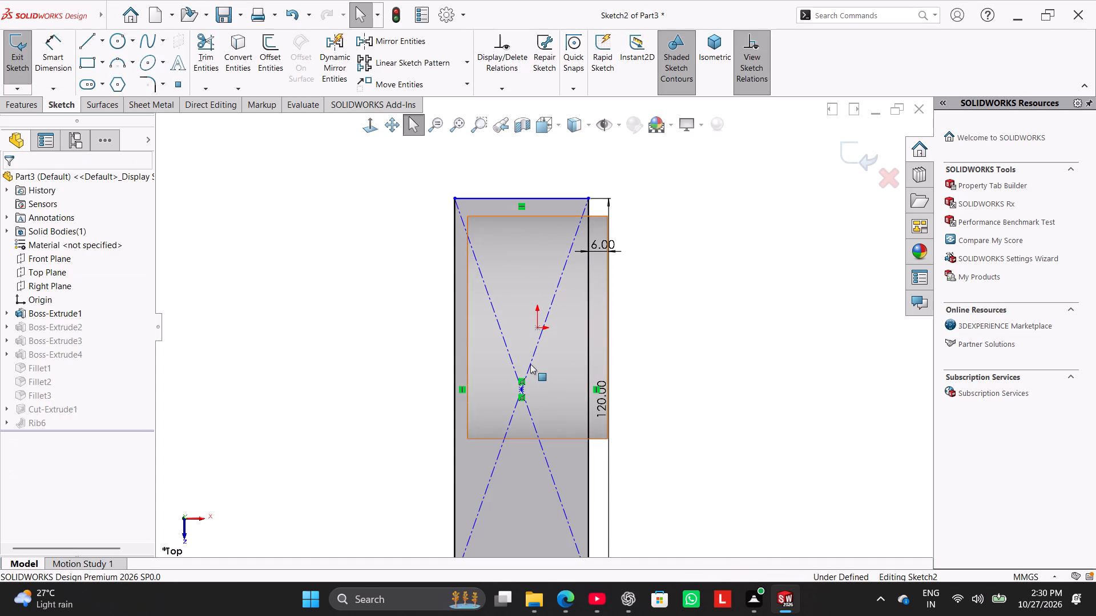
Add a horizontal relation between the base rectangle's centre and the origin, and exit the sketch to rebuild the bracket.
{"action": "left_click", "coordinate": [521, 390]}
{"action": "left_click", "coordinate": [535, 327], "text": "ctrl"}
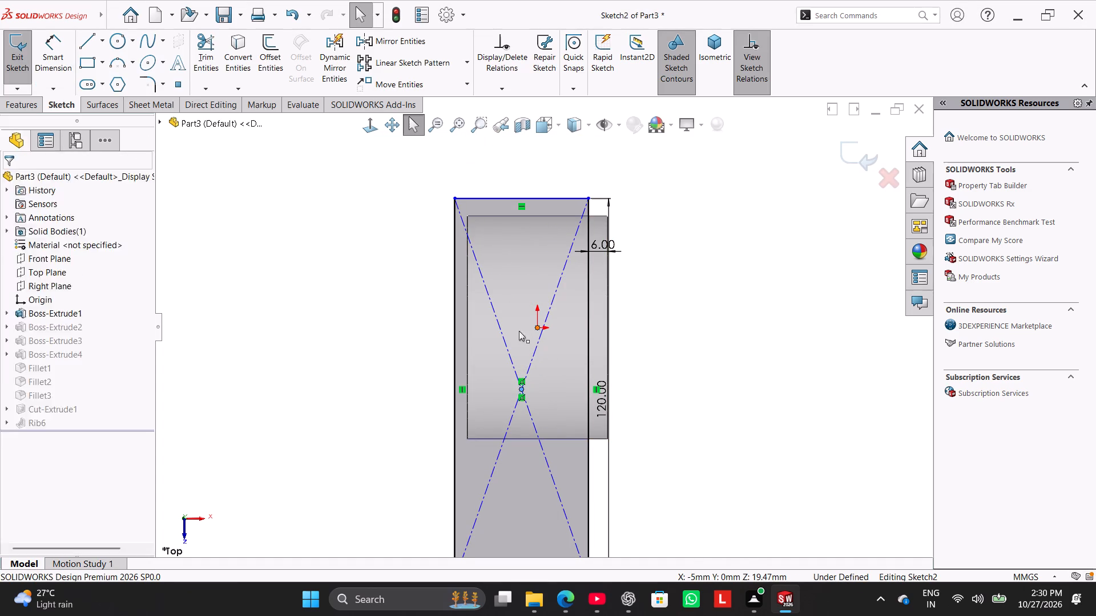
{"action": "left_click", "coordinate": [270, 328]}
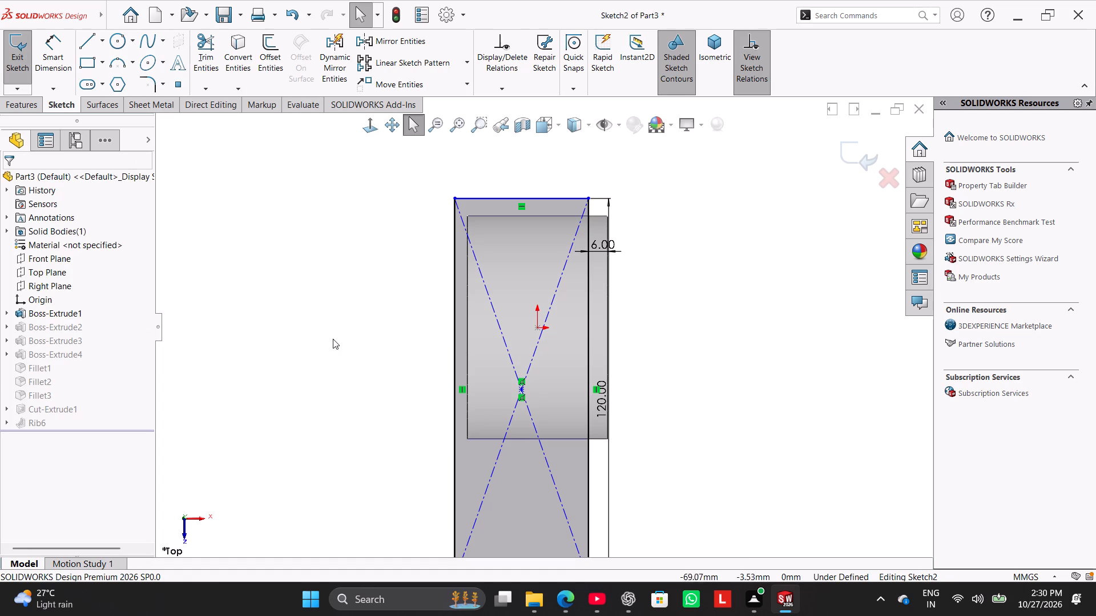
{"action": "left_click", "coordinate": [521, 389], "text": "ctrl"}
{"action": "left_click", "coordinate": [537, 327], "text": "ctrl"}
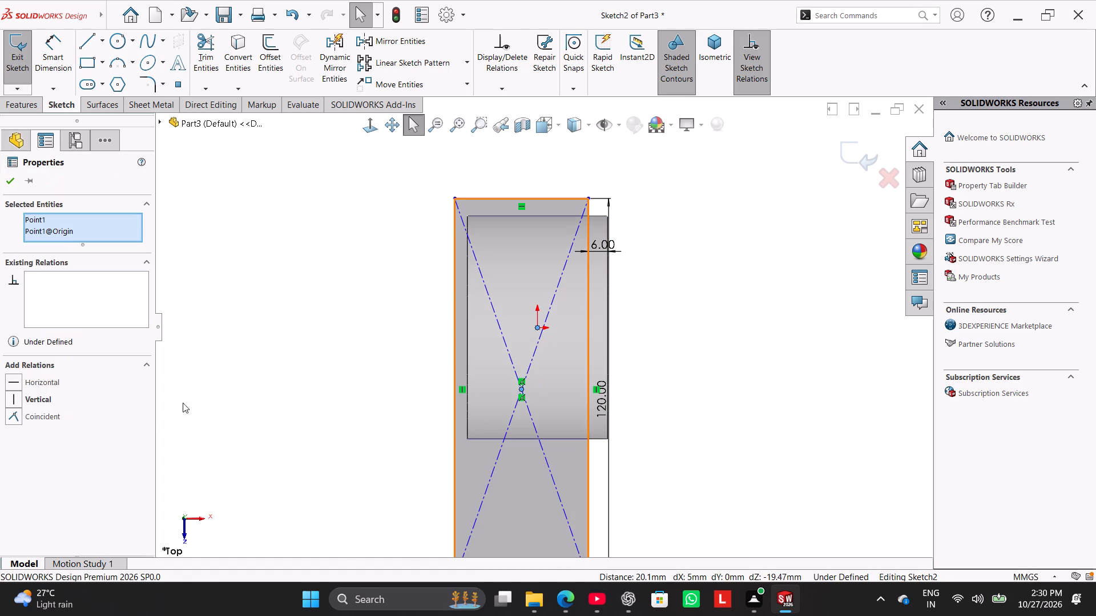
{"action": "left_click", "coordinate": [48, 382]}
{"action": "left_click", "coordinate": [251, 318]}
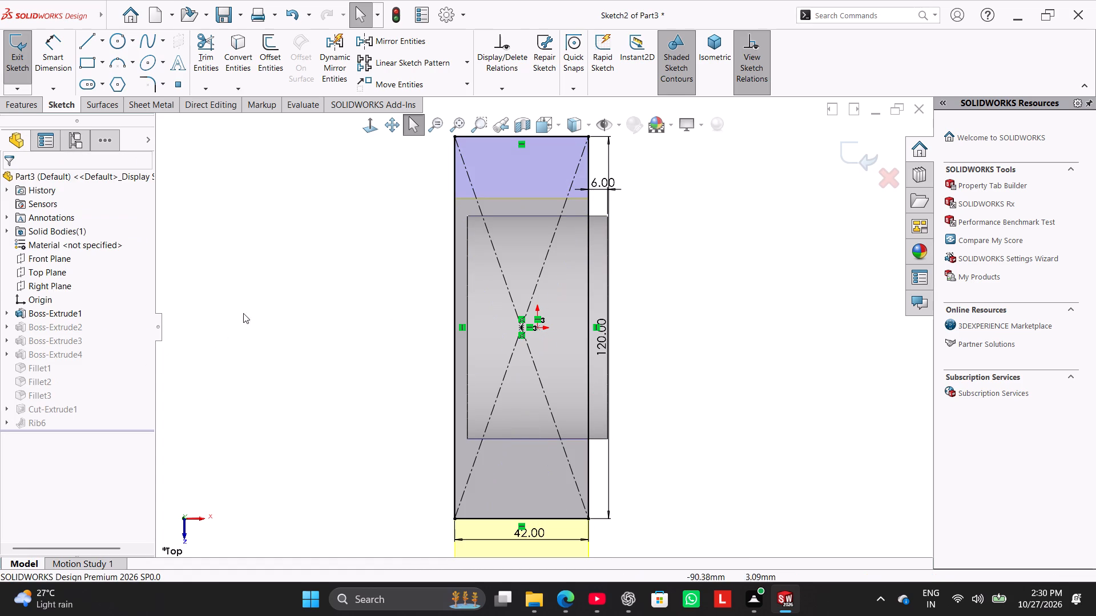
{"action": "left_click", "coordinate": [22, 66]}
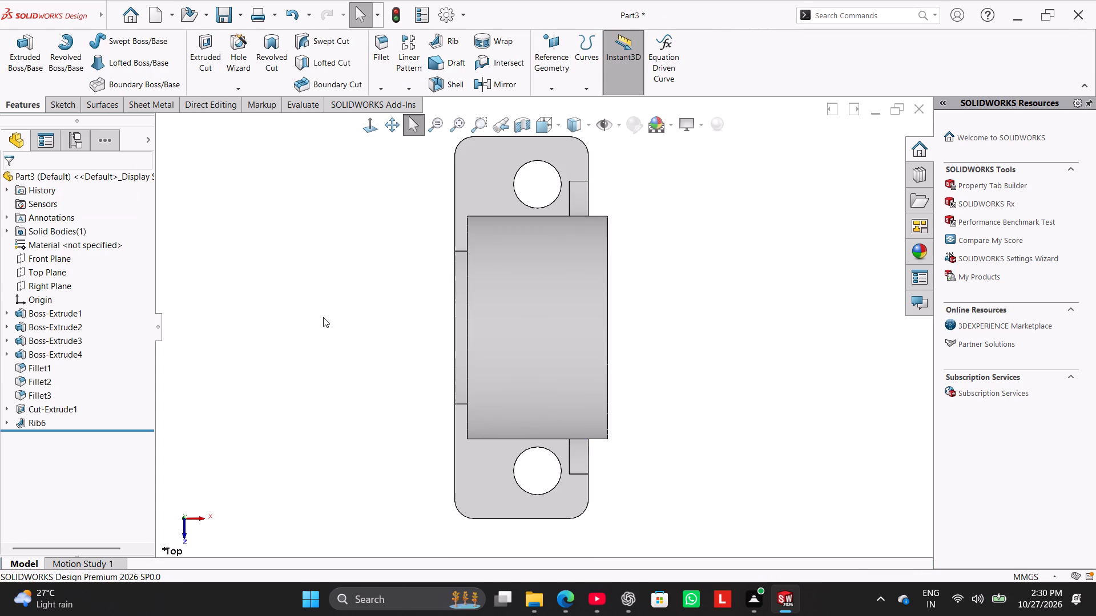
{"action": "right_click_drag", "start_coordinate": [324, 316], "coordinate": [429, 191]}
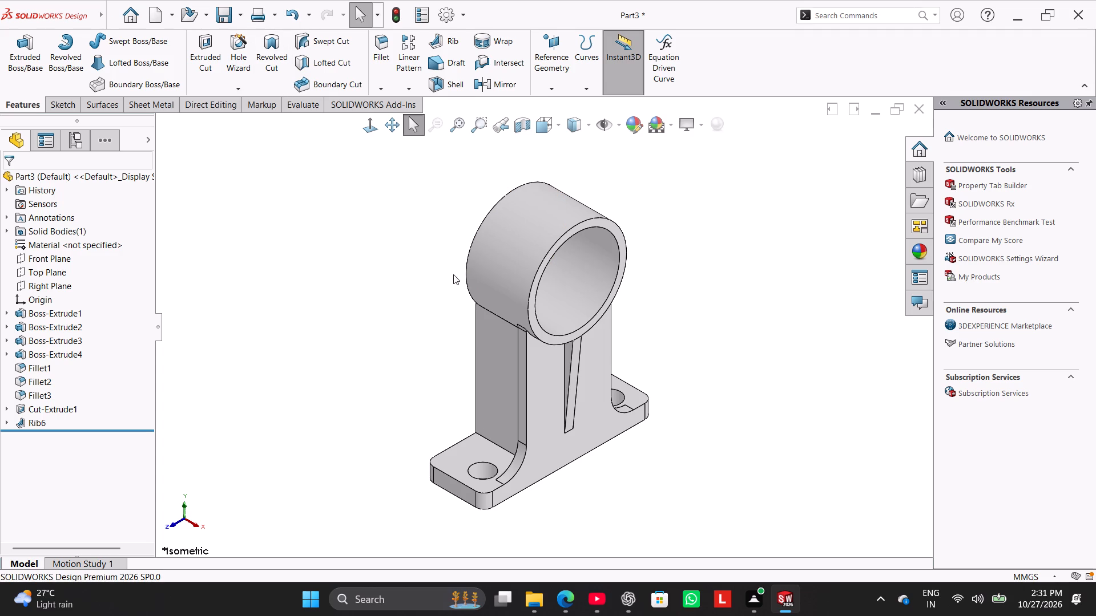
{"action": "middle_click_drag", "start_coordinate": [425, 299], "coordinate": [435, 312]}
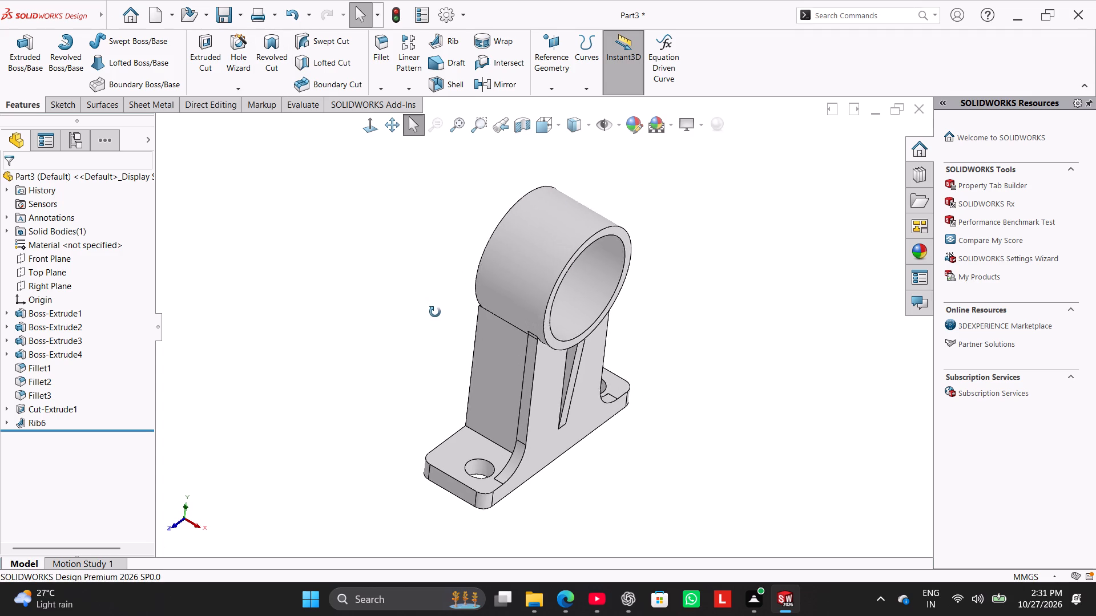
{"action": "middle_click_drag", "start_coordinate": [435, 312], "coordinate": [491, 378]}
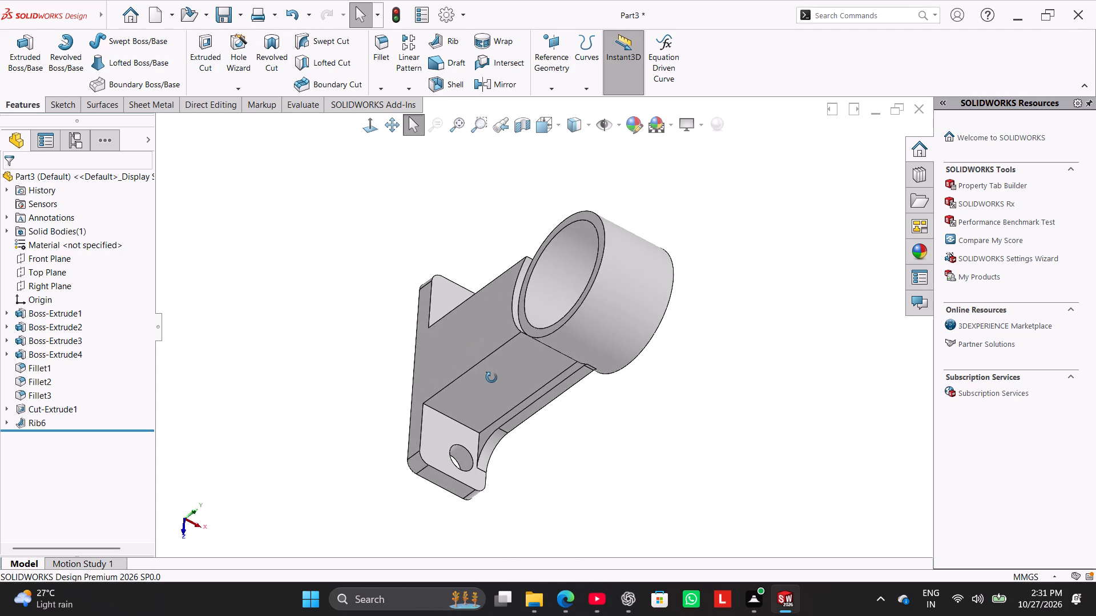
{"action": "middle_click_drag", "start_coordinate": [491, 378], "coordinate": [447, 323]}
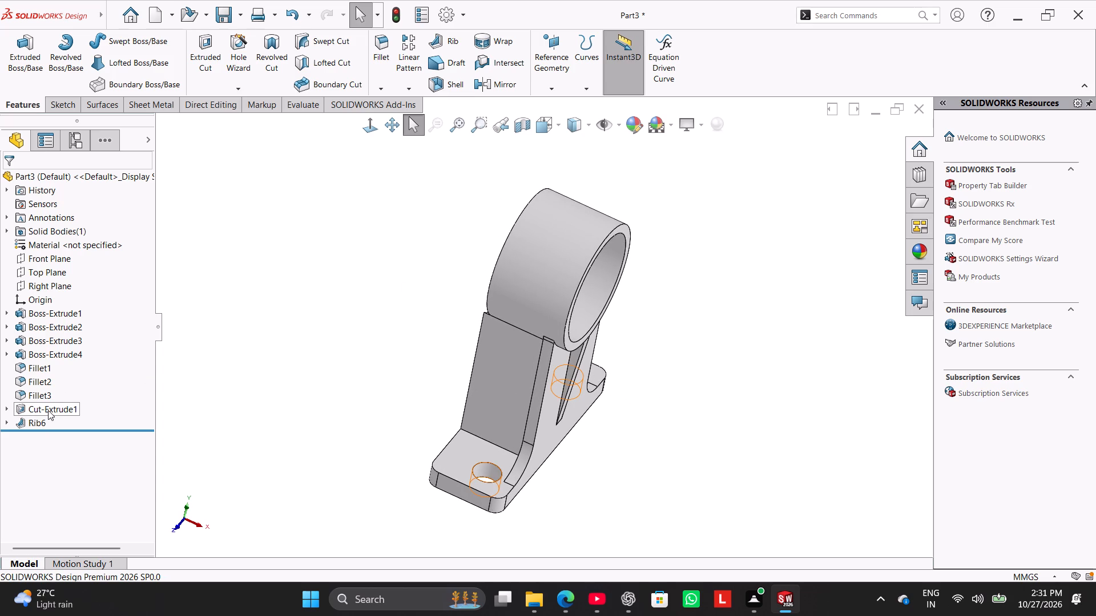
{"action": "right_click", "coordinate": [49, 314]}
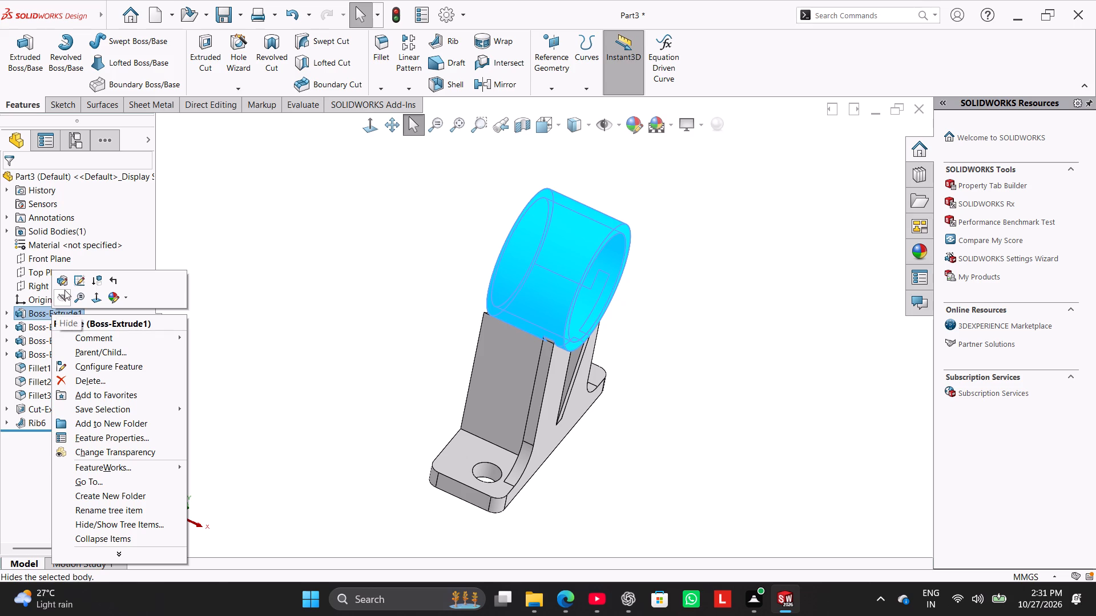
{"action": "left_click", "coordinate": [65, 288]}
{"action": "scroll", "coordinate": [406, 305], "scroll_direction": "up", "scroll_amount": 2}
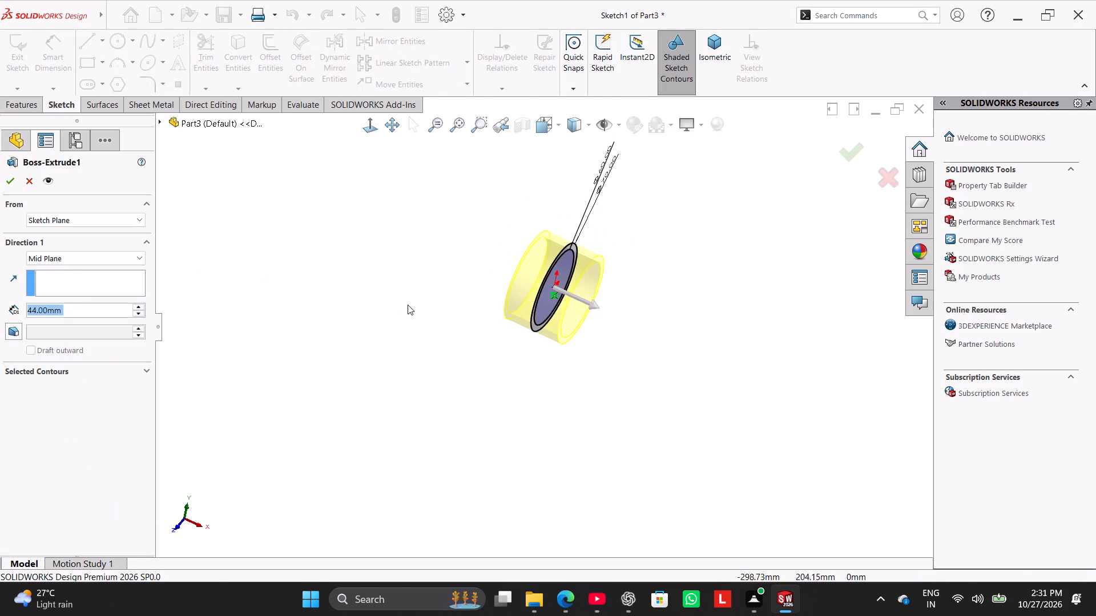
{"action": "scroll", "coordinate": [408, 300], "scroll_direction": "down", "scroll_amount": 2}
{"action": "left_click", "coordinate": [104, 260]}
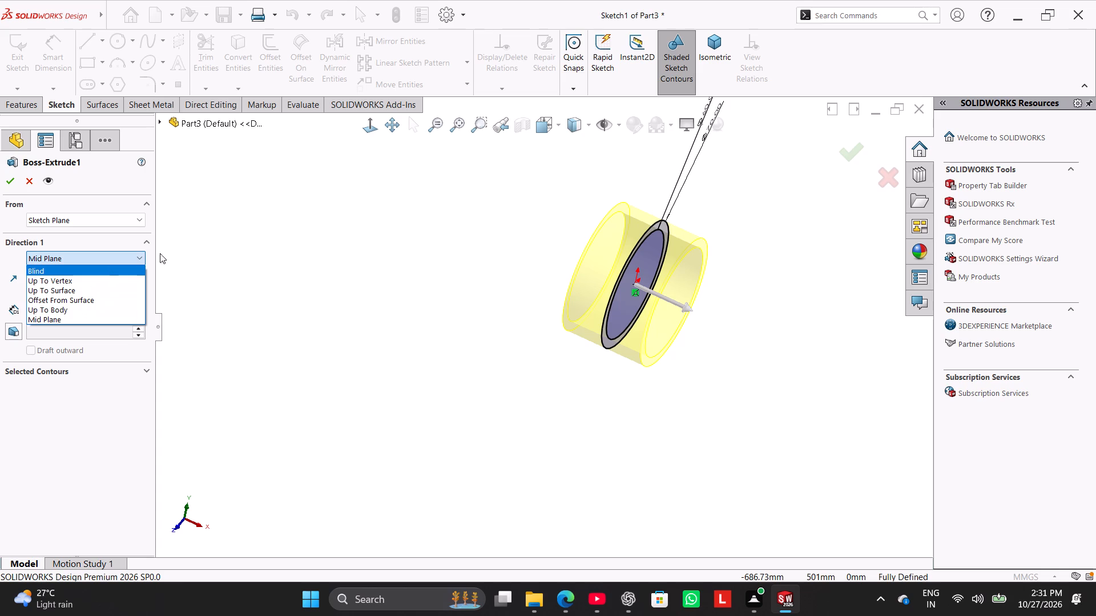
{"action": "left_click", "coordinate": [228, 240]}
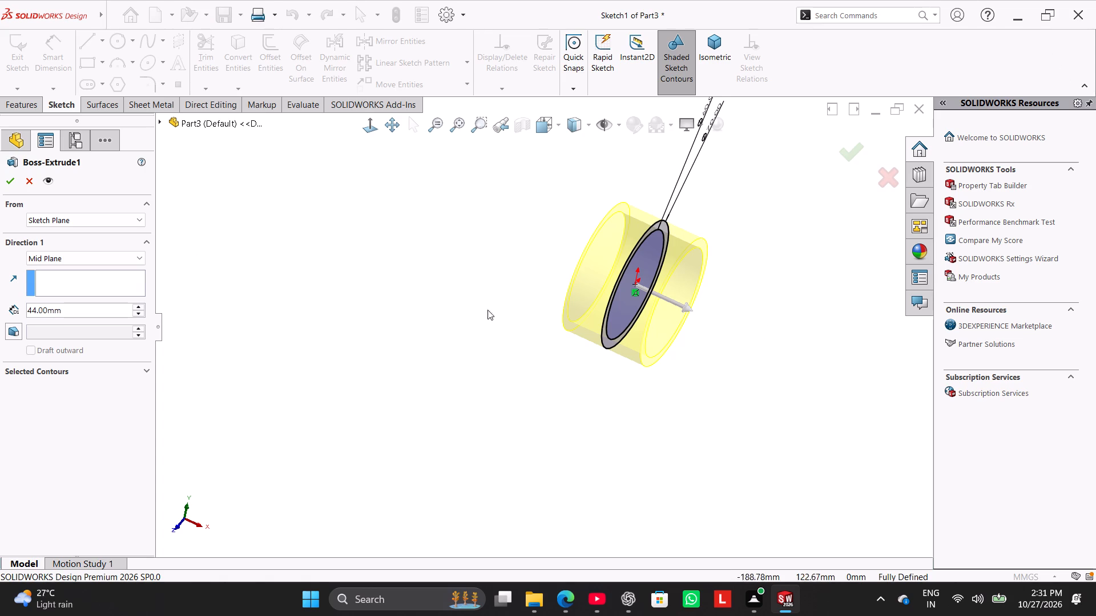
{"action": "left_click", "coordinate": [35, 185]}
Examine both ends of the ring and how the upright and base meet it, viewing the bracket from several angles.
{"action": "scroll", "coordinate": [416, 342], "scroll_direction": "up", "scroll_amount": 2}
{"action": "scroll", "coordinate": [455, 304], "scroll_direction": "down", "scroll_amount": 2}
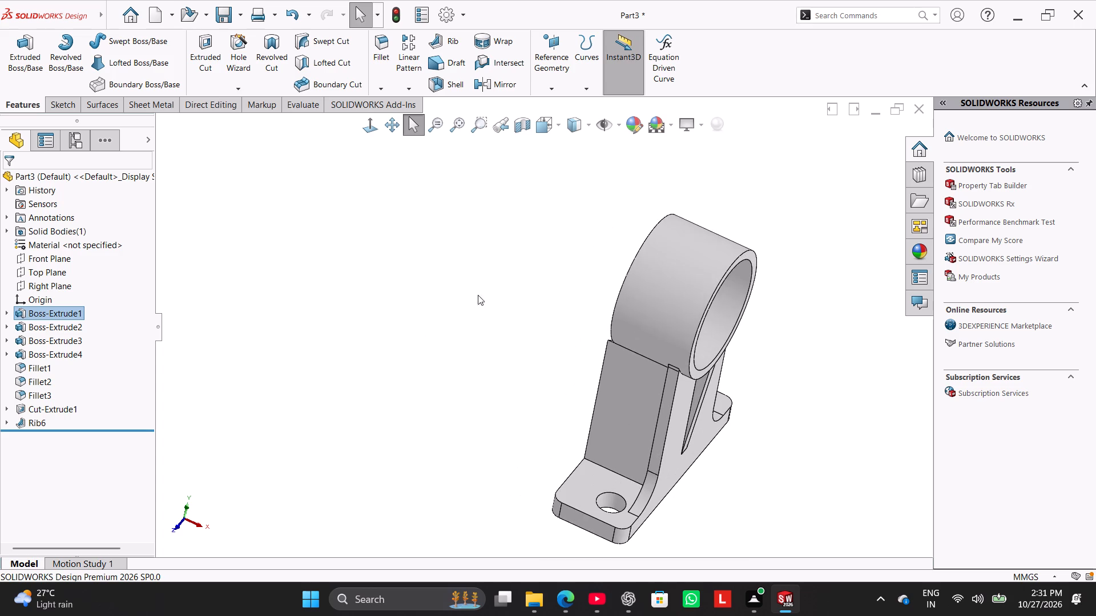
{"action": "scroll", "coordinate": [602, 337], "scroll_direction": "down", "scroll_amount": 1}
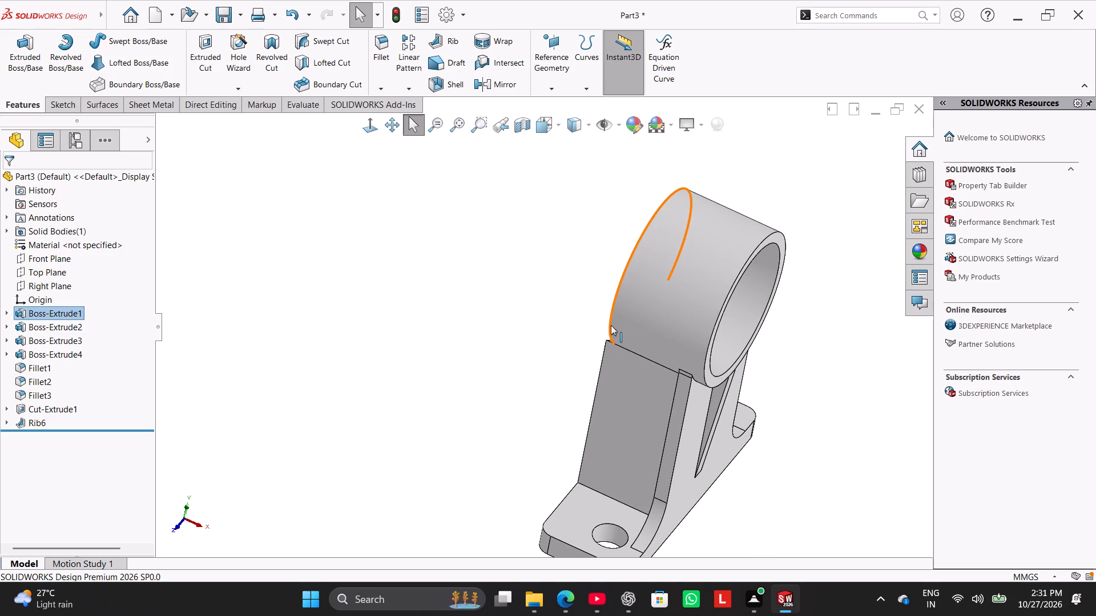
{"action": "middle_click_drag", "start_coordinate": [547, 309], "coordinate": [593, 344]}
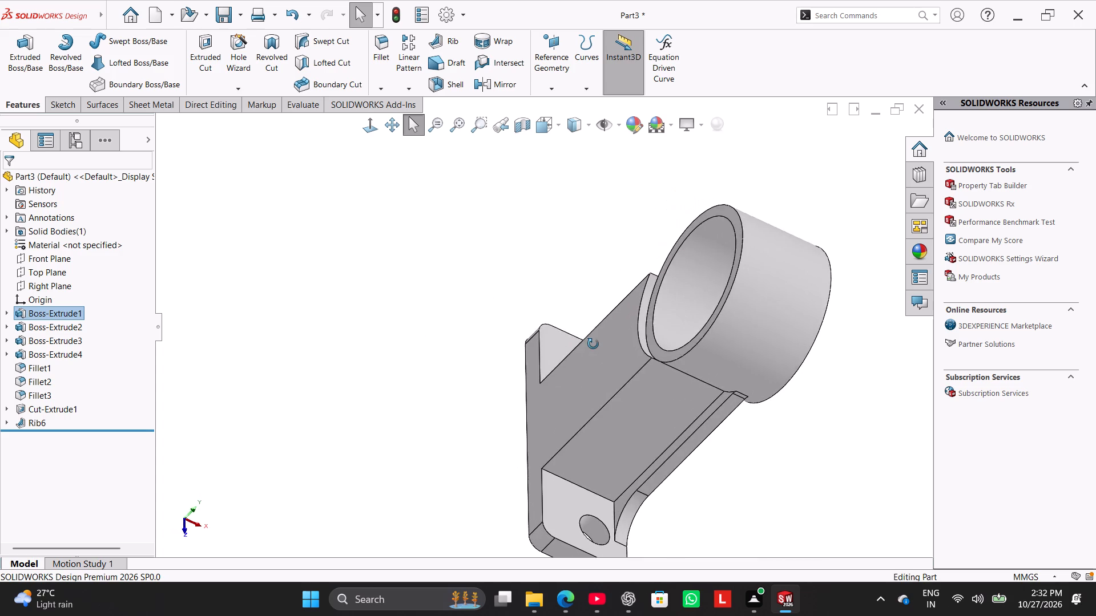
{"action": "middle_click_drag", "start_coordinate": [593, 344], "coordinate": [509, 221]}
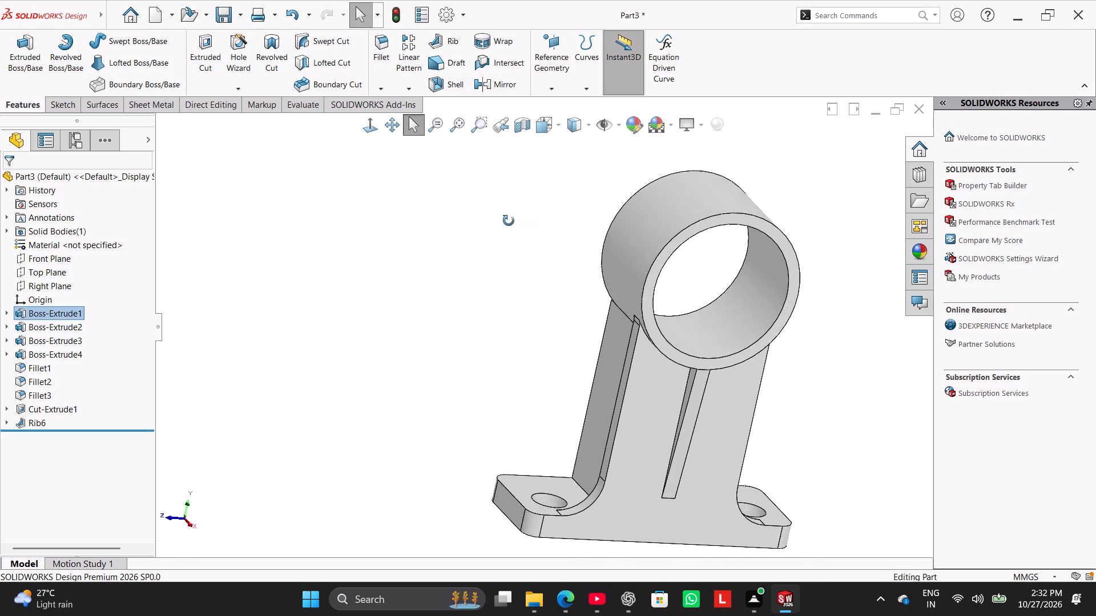
{"action": "middle_click_drag", "start_coordinate": [509, 221], "coordinate": [555, 350]}
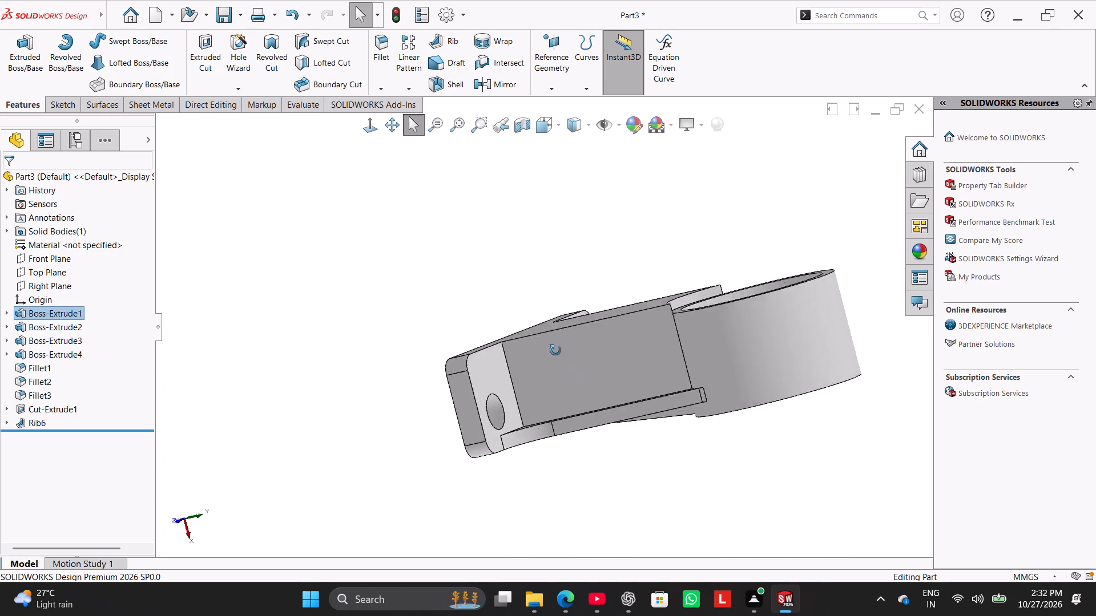
{"action": "middle_click_drag", "start_coordinate": [555, 350], "coordinate": [503, 272]}
{"action": "middle_click_drag", "start_coordinate": [427, 344], "coordinate": [432, 420]}
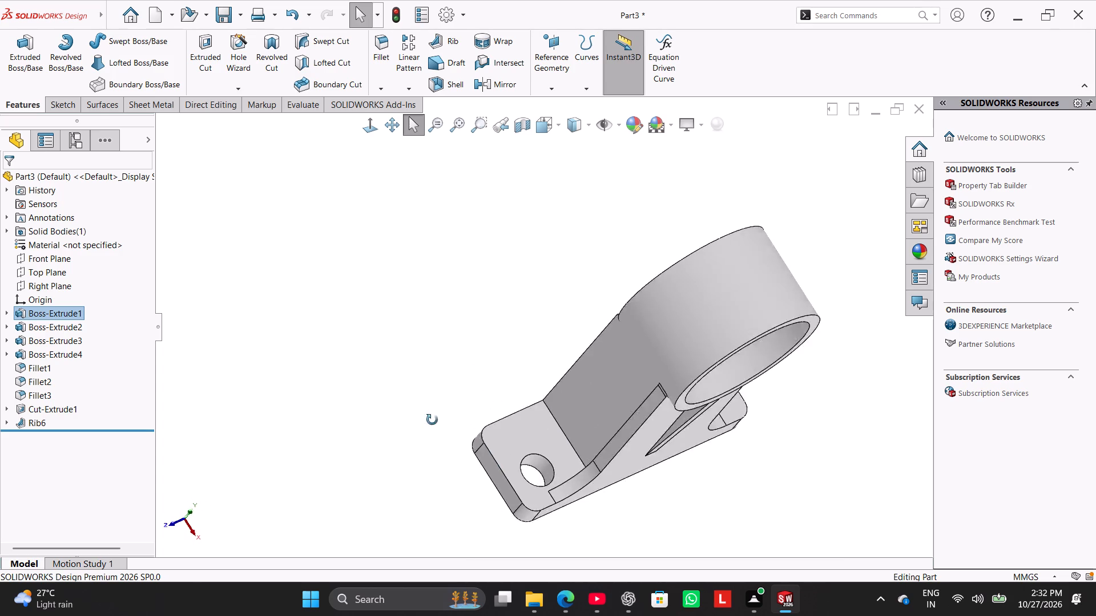
{"action": "middle_click_drag", "start_coordinate": [432, 420], "coordinate": [423, 415]}
Start a Boss-Extrude from the ring's existing sketch with its start condition set to the ring's negative-X end face.
{"action": "left_click", "coordinate": [9, 313]}
{"action": "left_click", "coordinate": [54, 326]}
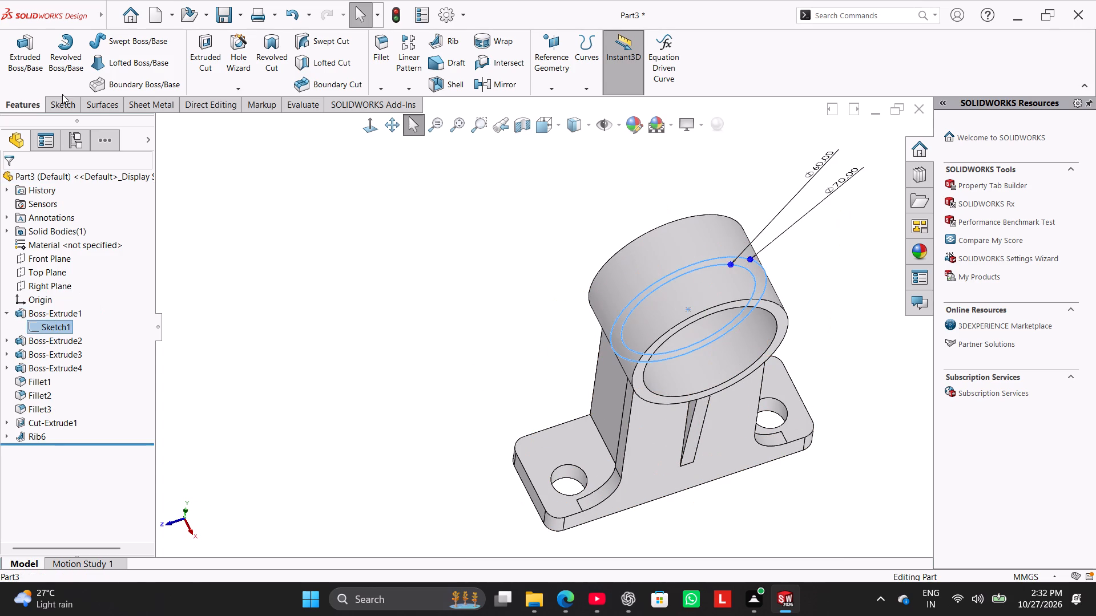
{"action": "left_click", "coordinate": [35, 52]}
{"action": "middle_click_drag", "start_coordinate": [465, 240], "coordinate": [499, 293]}
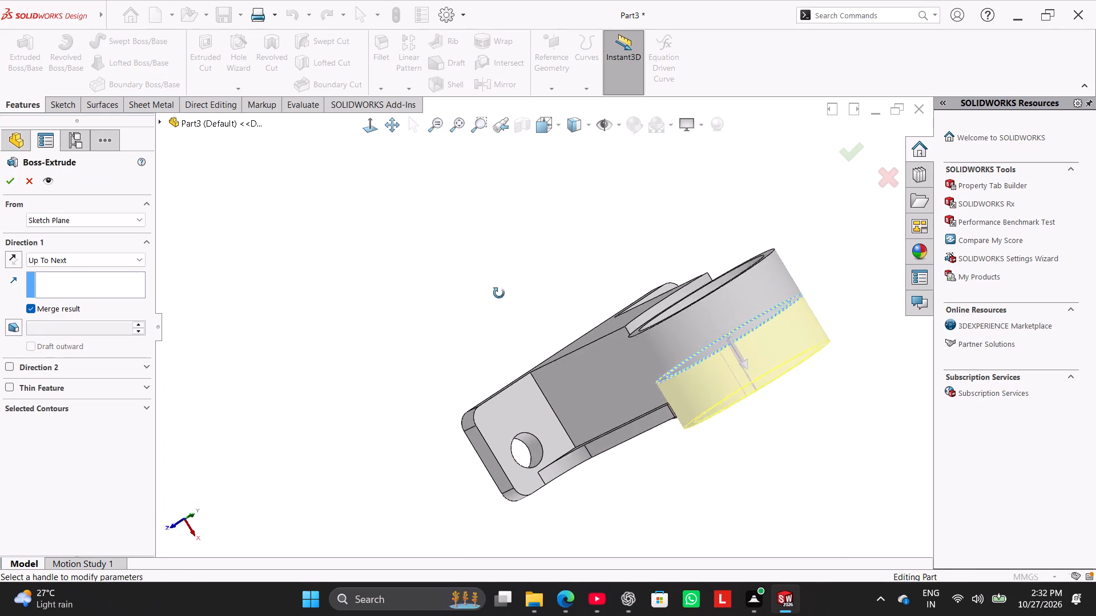
{"action": "middle_click_drag", "start_coordinate": [499, 293], "coordinate": [474, 325]}
{"action": "left_click", "coordinate": [127, 210]}
{"action": "left_click", "coordinate": [128, 218]}
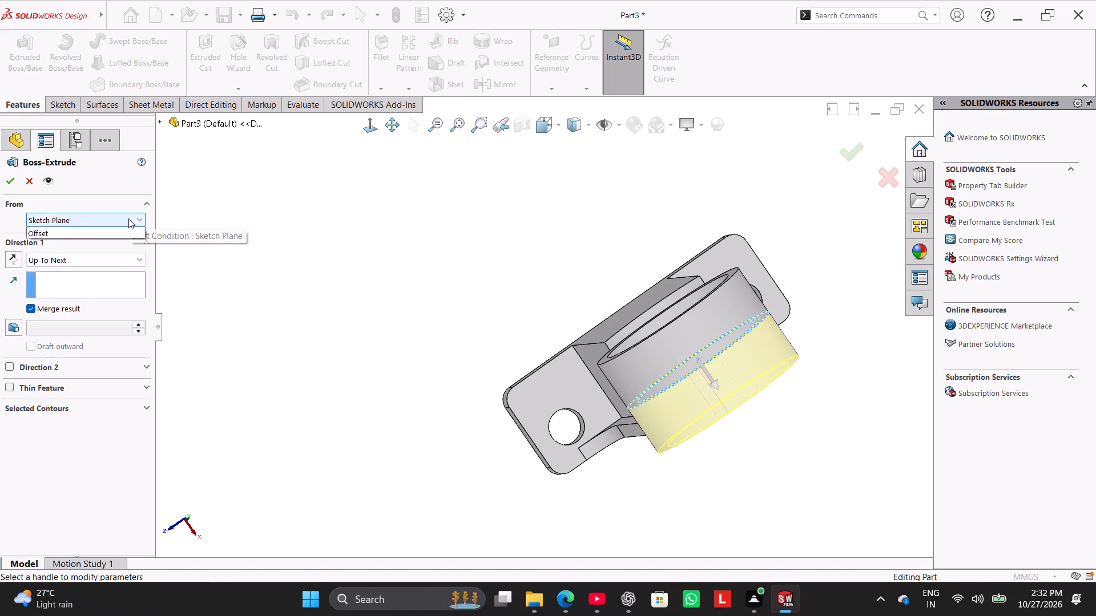
{"action": "left_click", "coordinate": [128, 263]}
{"action": "scroll", "coordinate": [579, 249], "scroll_direction": "down", "scroll_amount": 3}
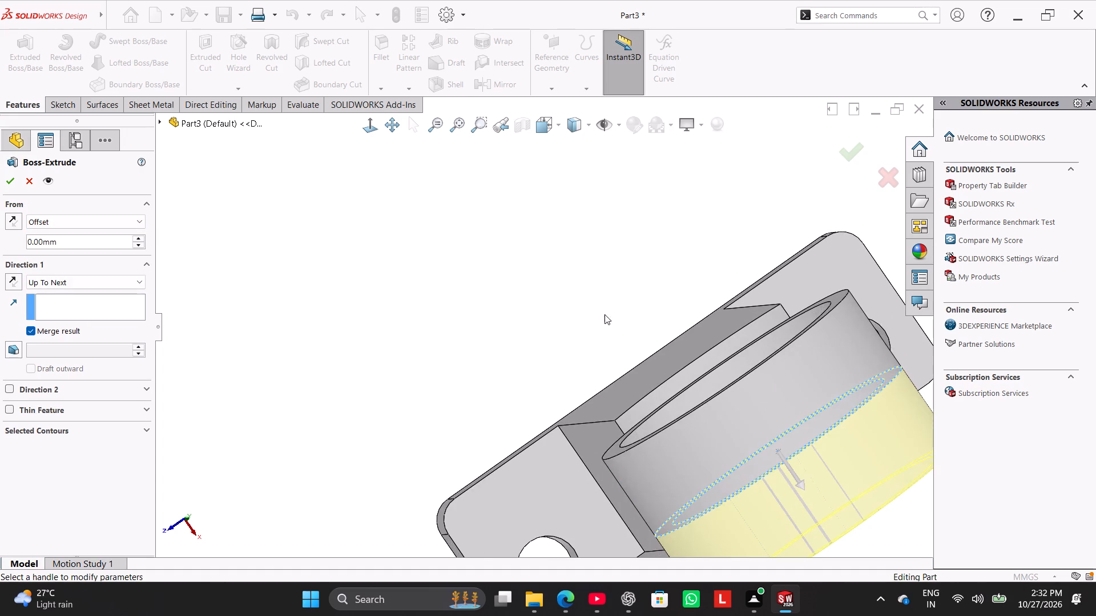
{"action": "middle_click_drag", "start_coordinate": [606, 322], "coordinate": [638, 374]}
{"action": "scroll", "coordinate": [653, 387], "scroll_direction": "up", "scroll_amount": 3}
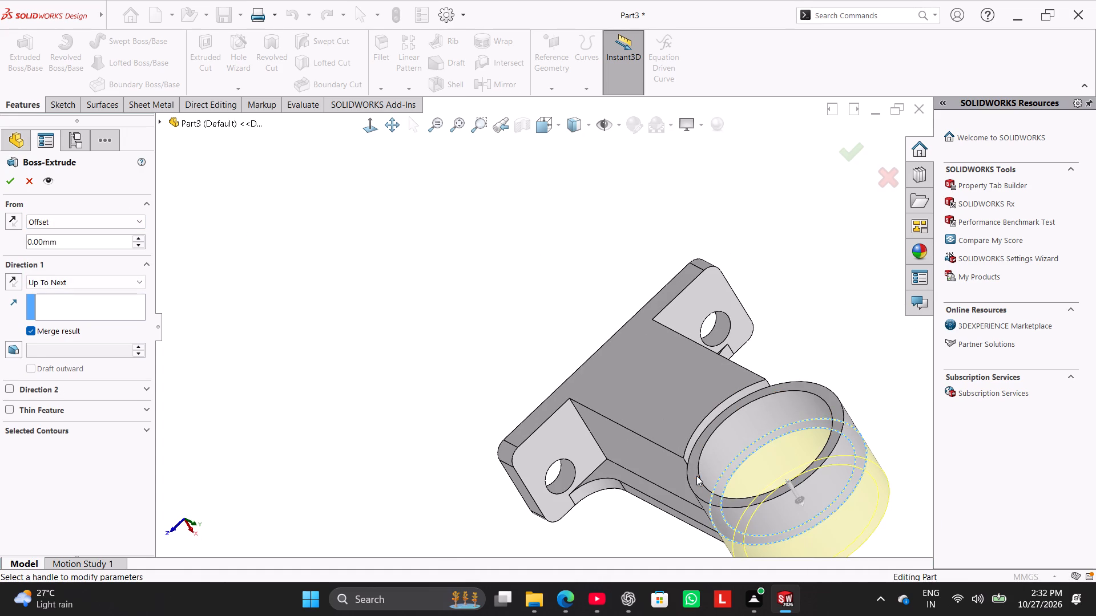
{"action": "left_click", "coordinate": [693, 473]}
{"action": "left_click", "coordinate": [697, 484]}
{"action": "left_click", "coordinate": [50, 222]}
{"action": "left_click", "coordinate": [59, 243]}
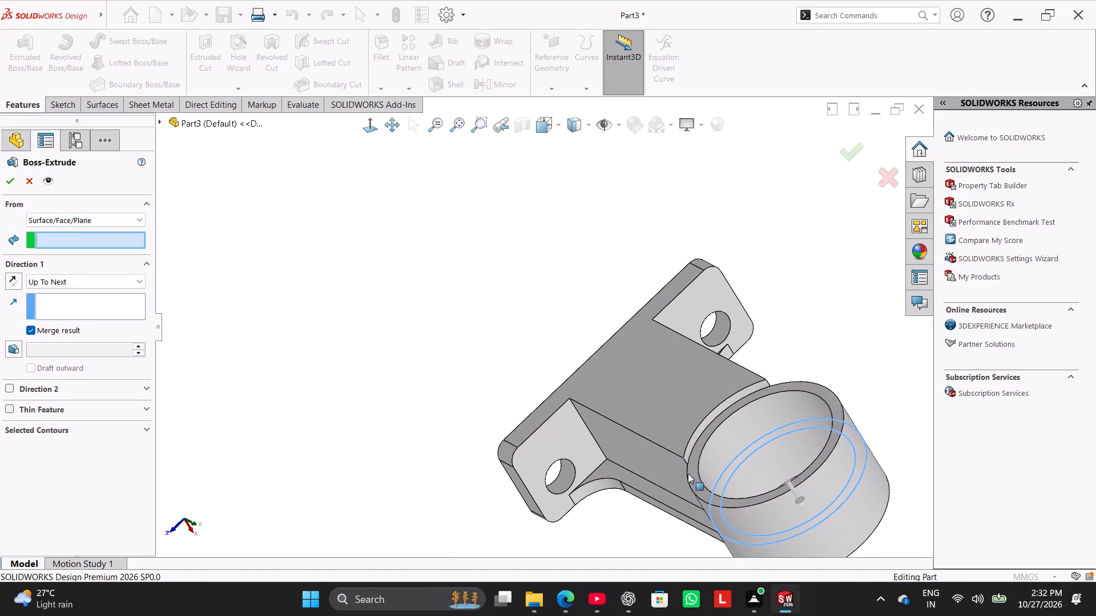
{"action": "left_click", "coordinate": [691, 480]}
Reverse the extrusion to point outward from the ring and create it as a merged 6 mm blind boss.
{"action": "middle_click_drag", "start_coordinate": [457, 394], "coordinate": [423, 310]}
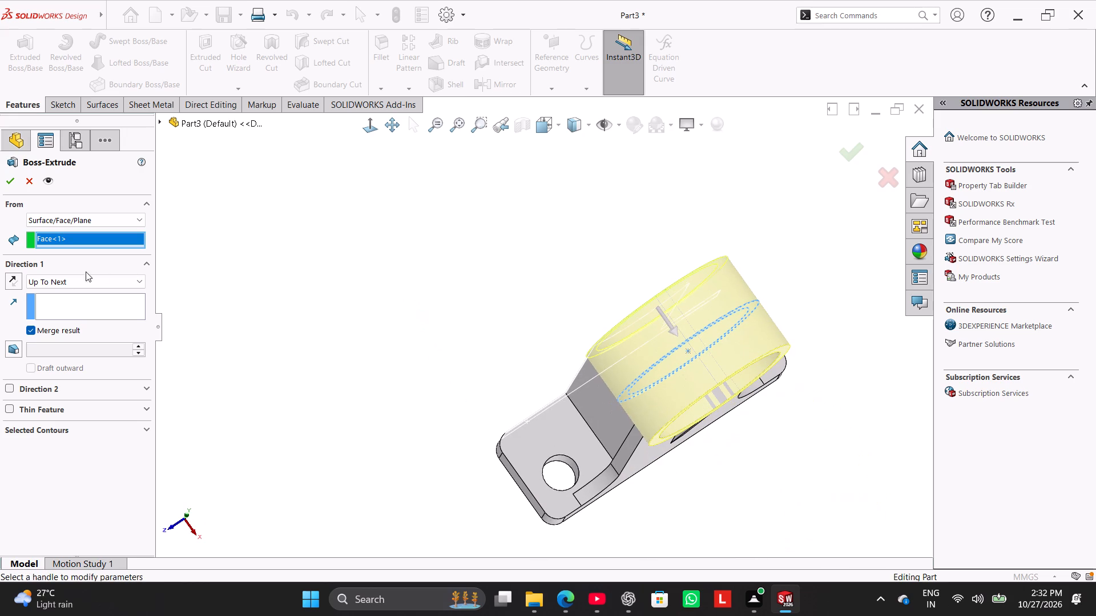
{"action": "left_click", "coordinate": [17, 279]}
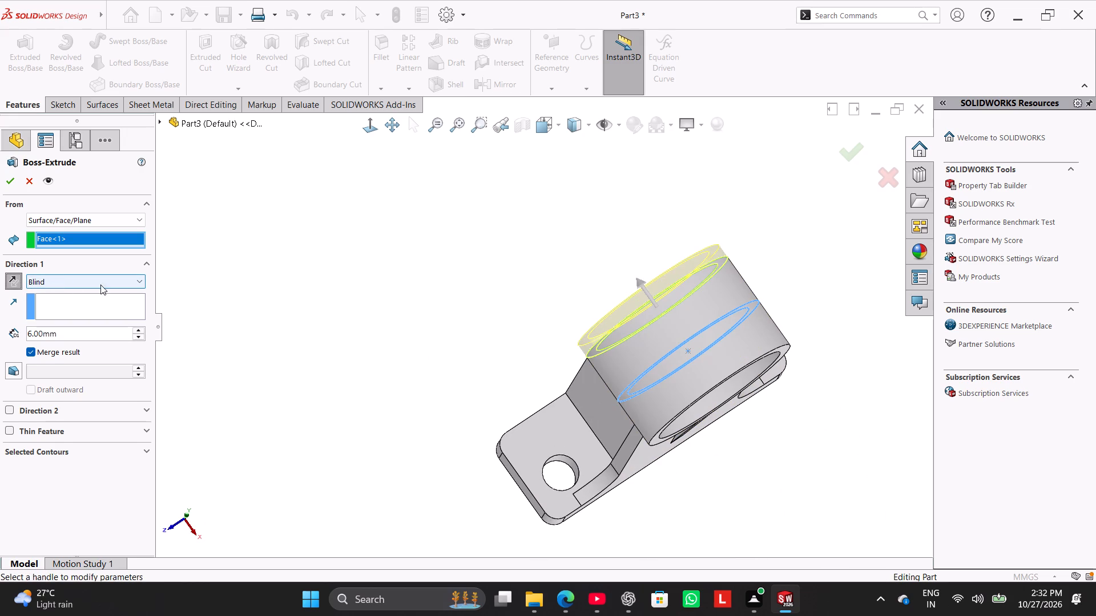
{"action": "middle_click_drag", "start_coordinate": [307, 323], "coordinate": [320, 341]}
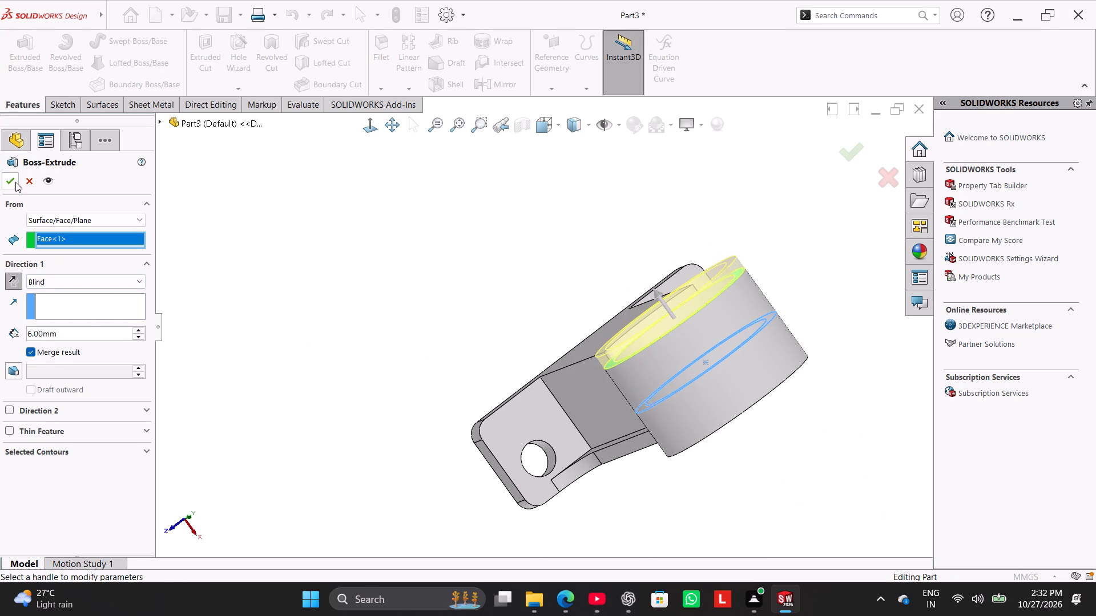
{"action": "left_click", "coordinate": [14, 181]}
{"action": "left_click", "coordinate": [296, 238]}
Edit the extrusion that lengthens the ring toward negative X and set its depth to 16 mm.
{"action": "middle_click_drag", "start_coordinate": [359, 307], "coordinate": [397, 258]}
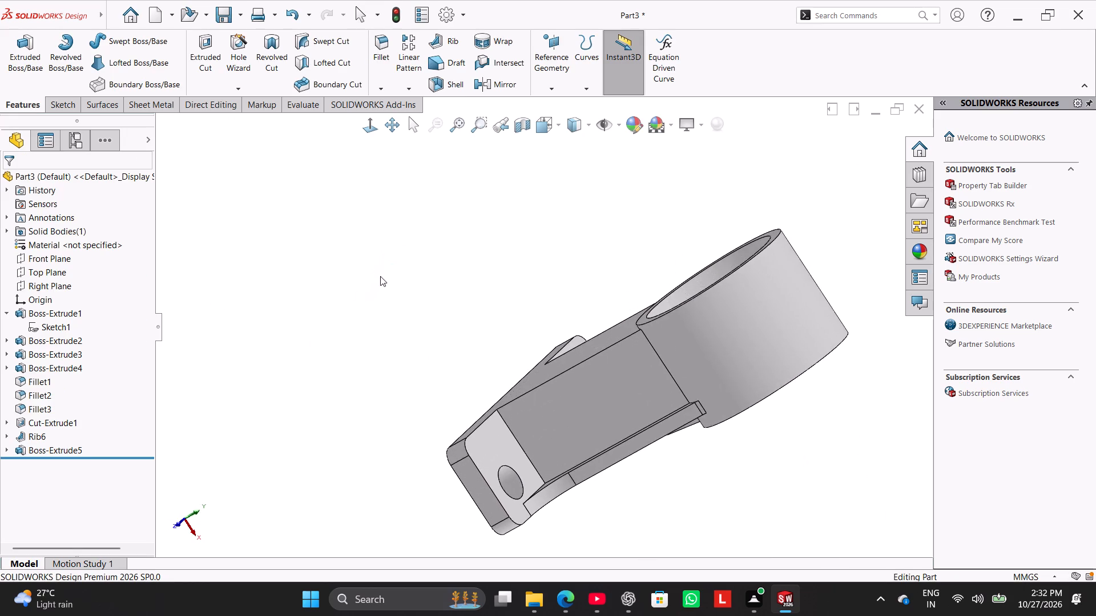
{"action": "right_click_drag", "start_coordinate": [315, 319], "coordinate": [425, 226]}
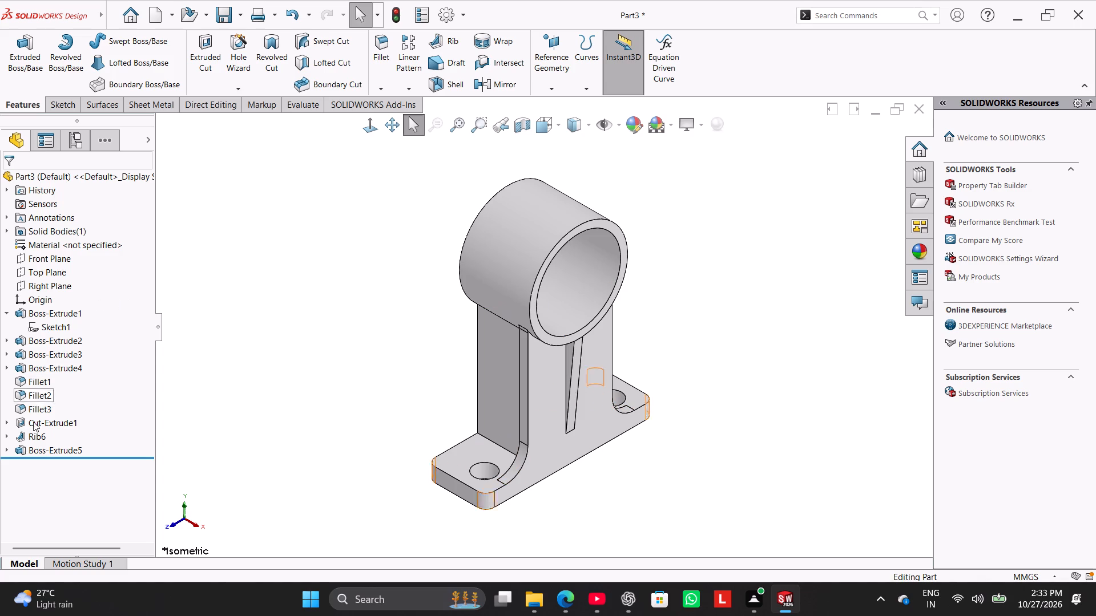
{"action": "right_click", "coordinate": [42, 449]}
{"action": "left_click", "coordinate": [57, 335]}
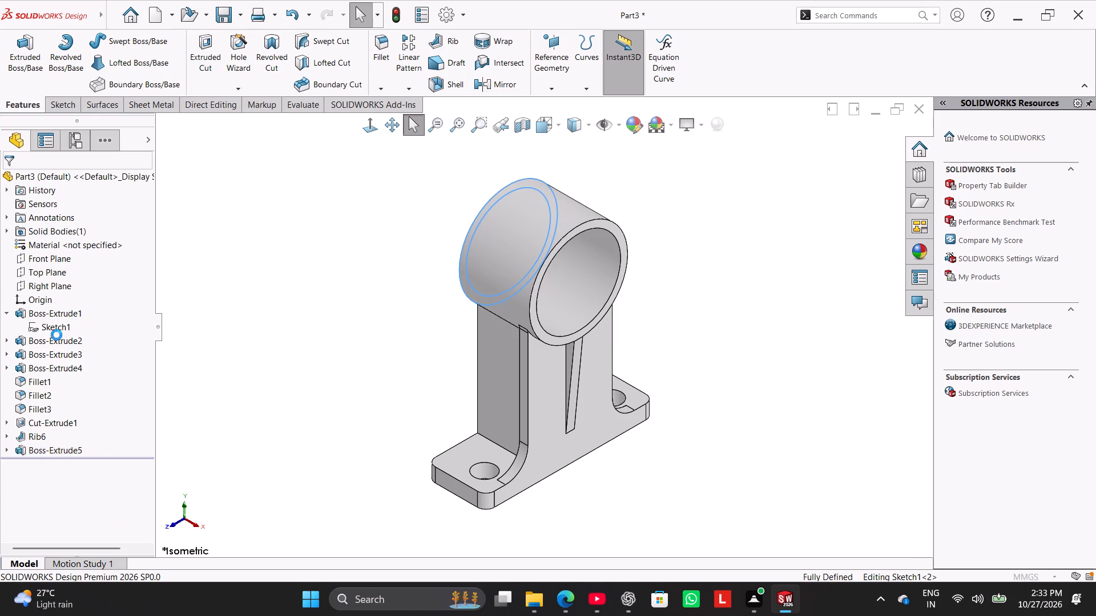
{"action": "type", "text": "16"}
{"action": "key", "text": "Return"}
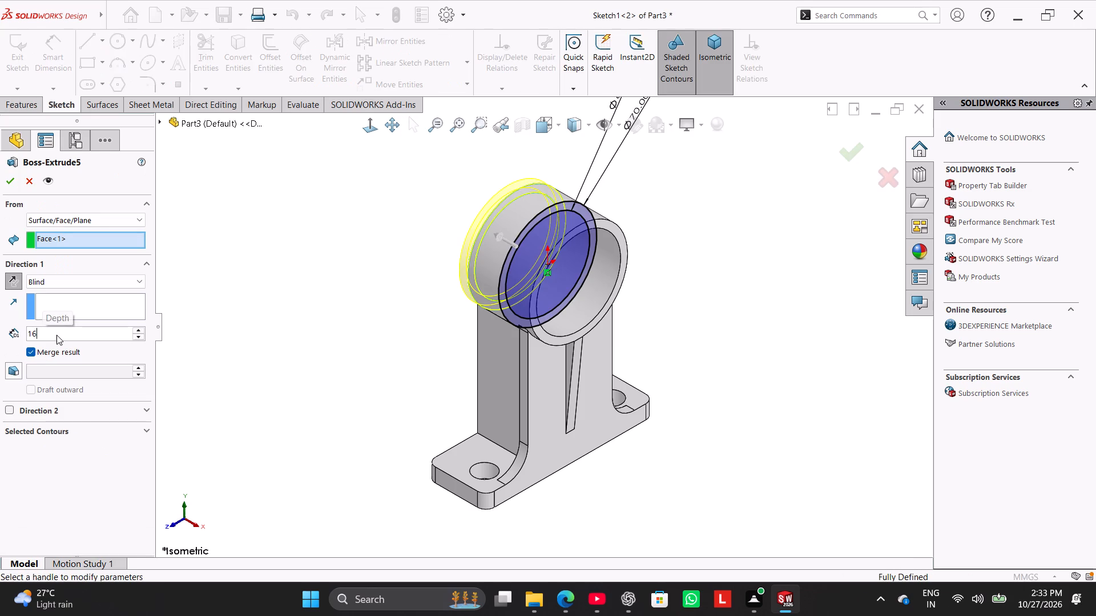
{"action": "left_click", "coordinate": [3, 180]}
{"action": "left_click", "coordinate": [343, 274]}
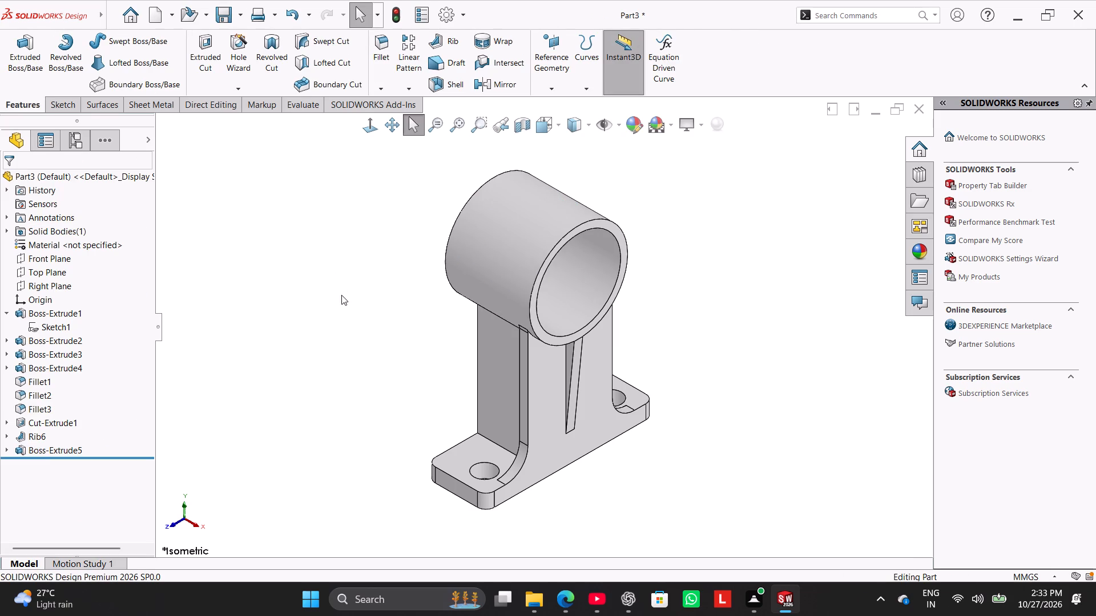
{"action": "right_click_drag", "start_coordinate": [339, 363], "coordinate": [499, 227]}
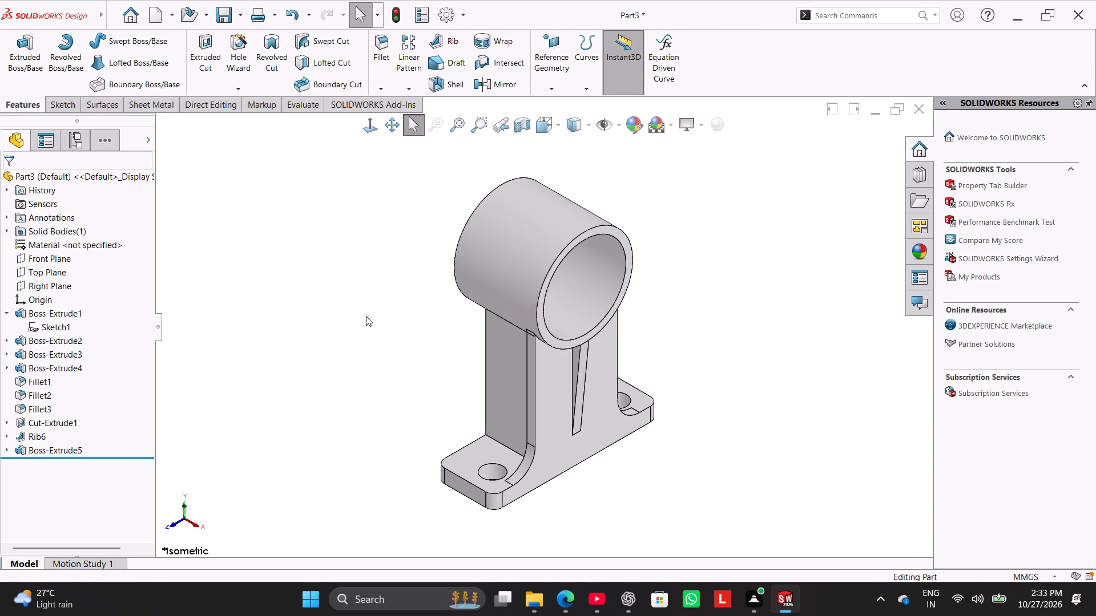
Undo the 16 mm depth edit and the added ring extension toward negative X.
{"action": "left_click", "coordinate": [325, 342]}
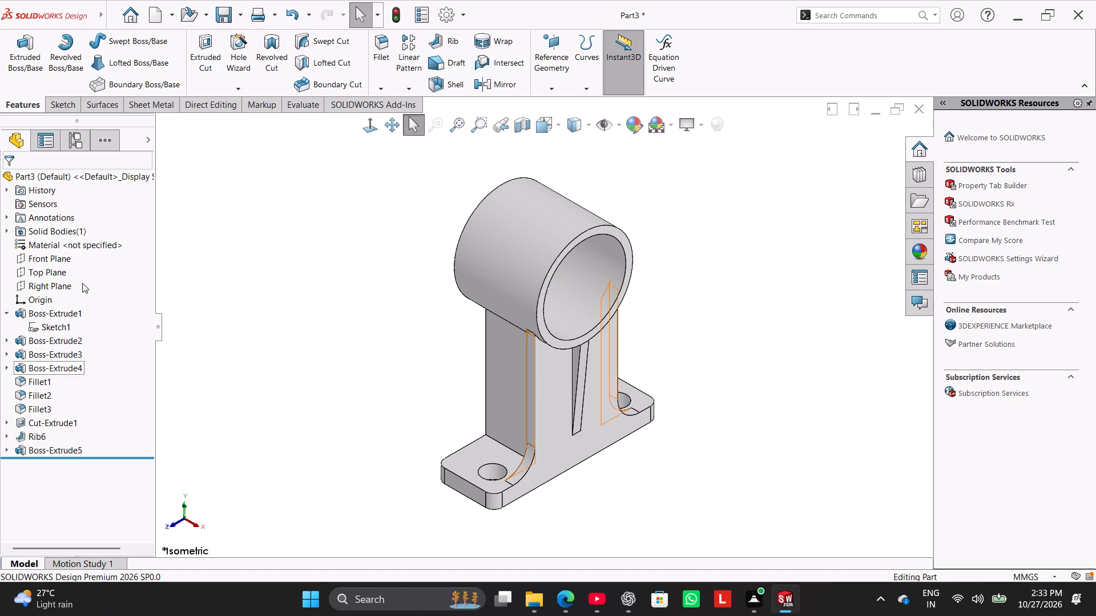
{"action": "left_click", "coordinate": [288, 10]}
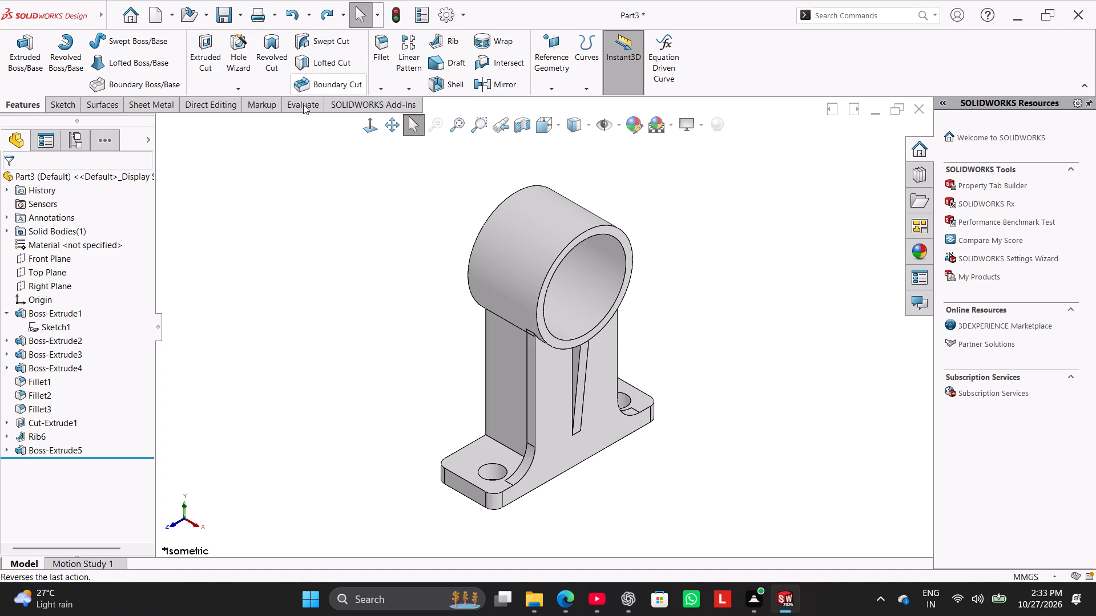
{"action": "left_click", "coordinate": [305, 261]}
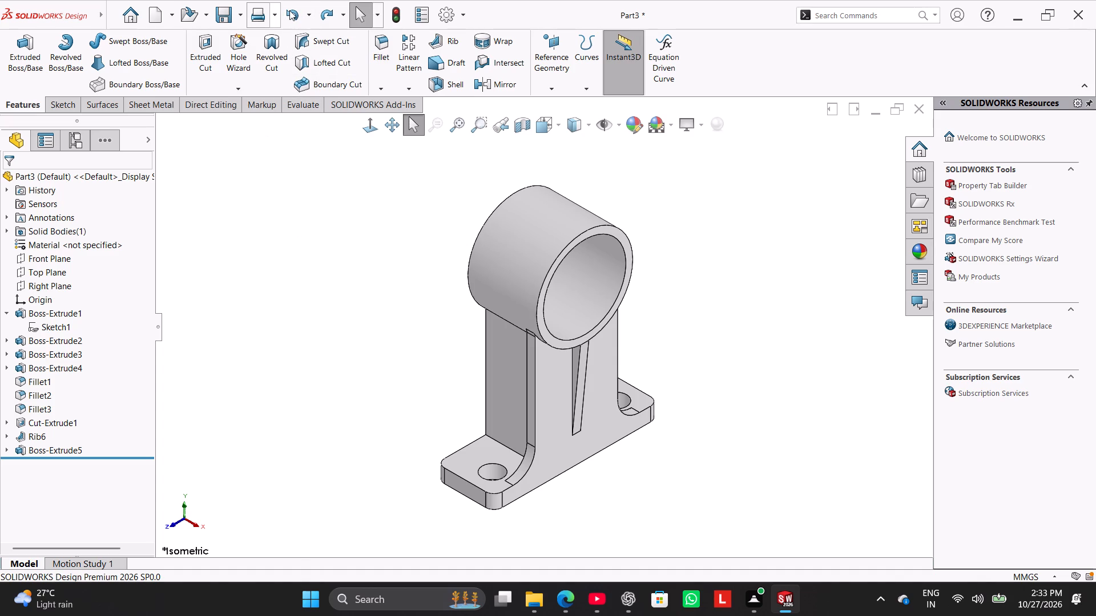
{"action": "left_click", "coordinate": [289, 10]}
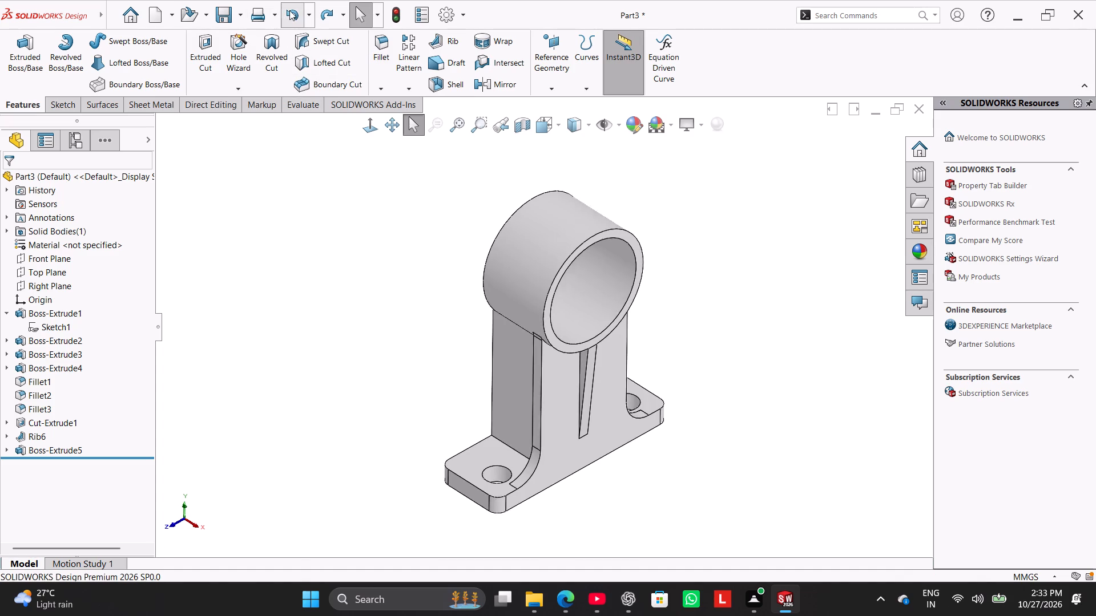
Examine which features form the ring, base and upright, and open the base's sketch to review its dimensions and offset.
{"action": "right_click_drag", "start_coordinate": [328, 366], "coordinate": [421, 300]}
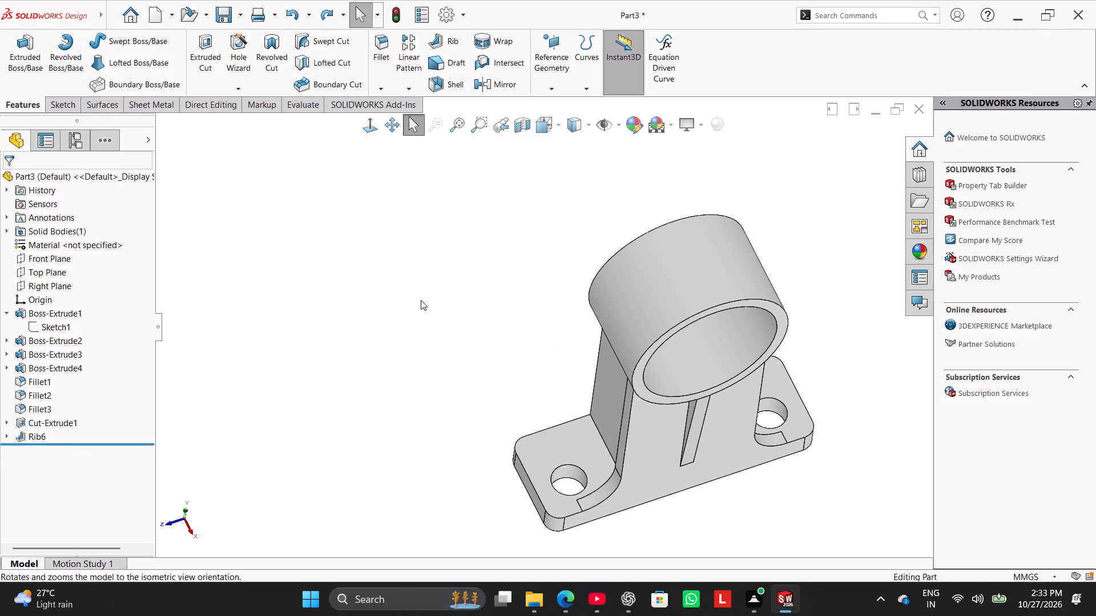
{"action": "right_click_drag", "start_coordinate": [421, 300], "coordinate": [493, 238]}
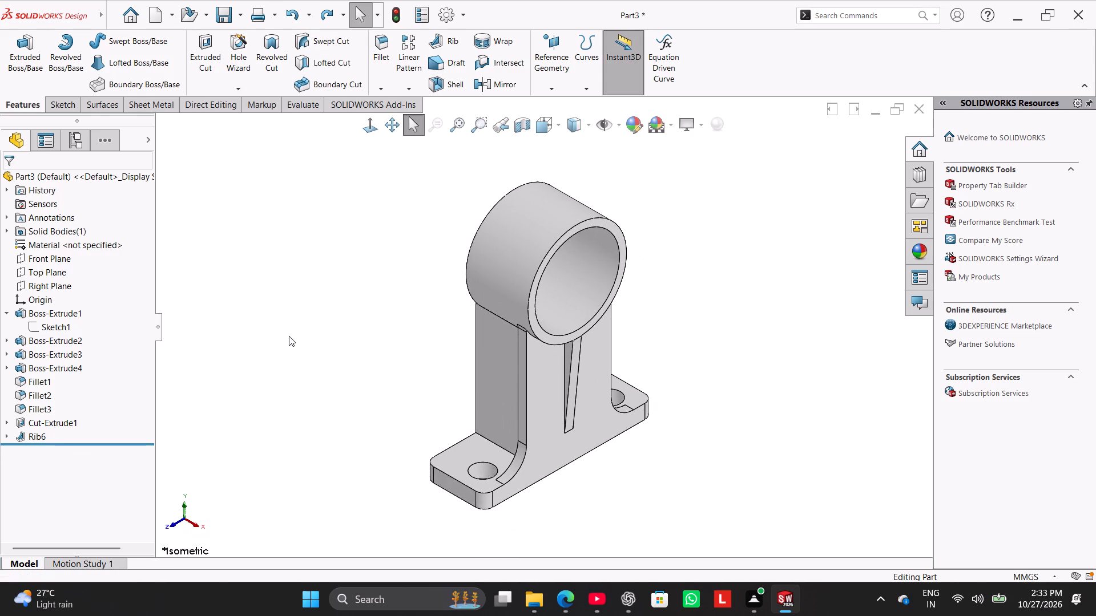
{"action": "middle_click_drag", "start_coordinate": [297, 336], "coordinate": [348, 387]}
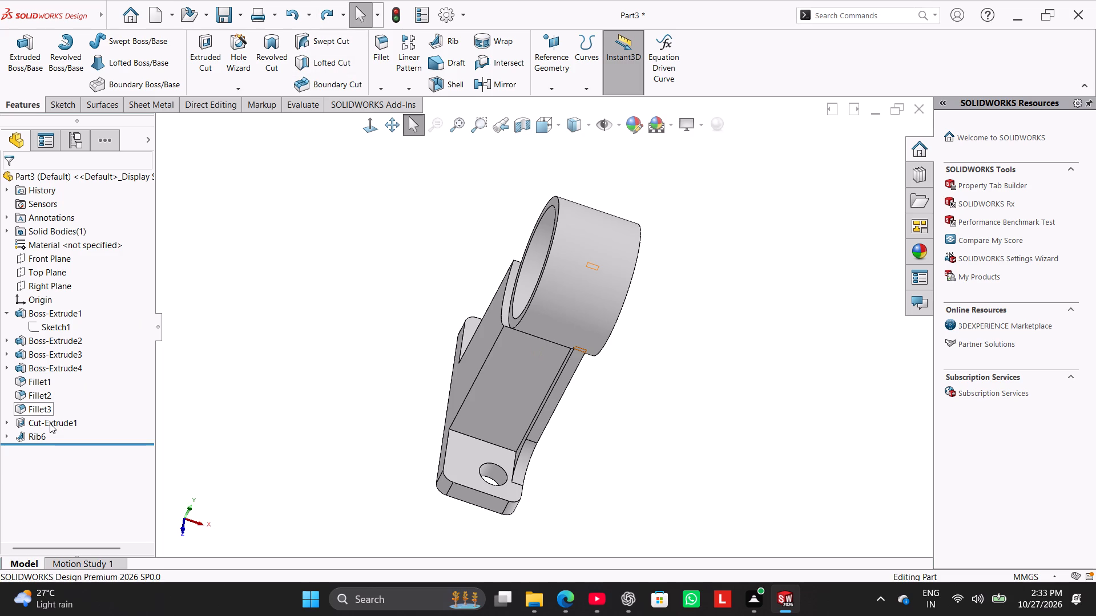
{"action": "right_click", "coordinate": [53, 370]}
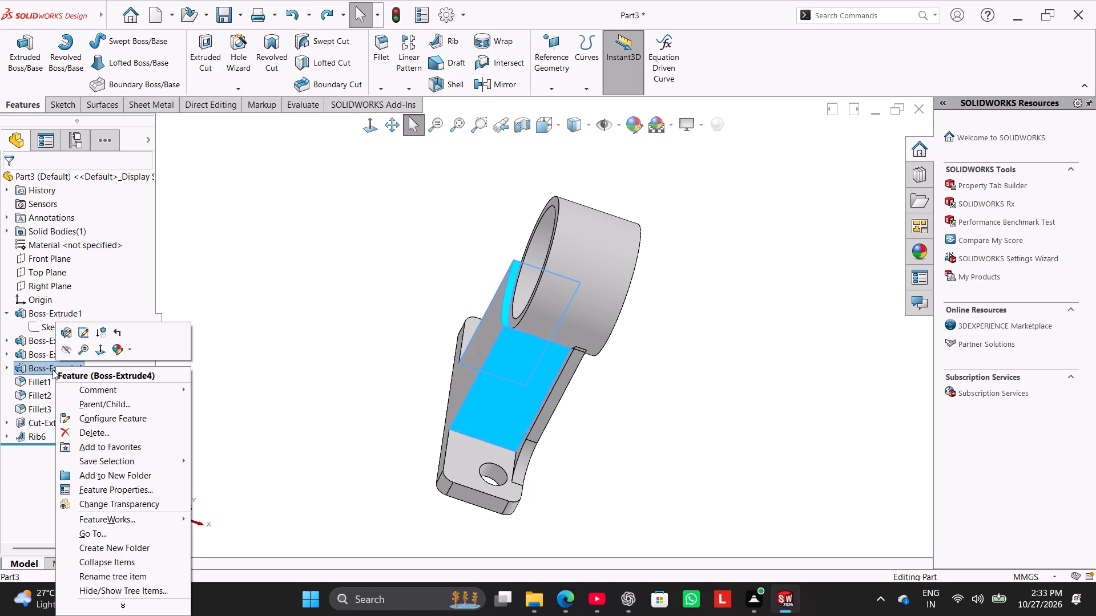
{"action": "left_click", "coordinate": [42, 349]}
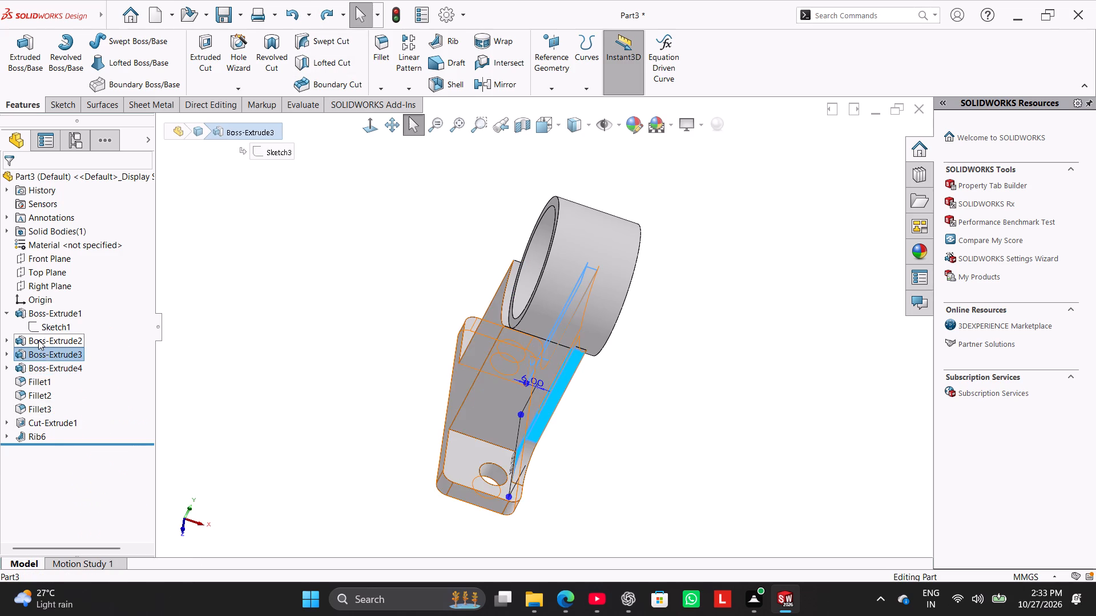
{"action": "left_click", "coordinate": [38, 340]}
{"action": "left_click", "coordinate": [31, 313]}
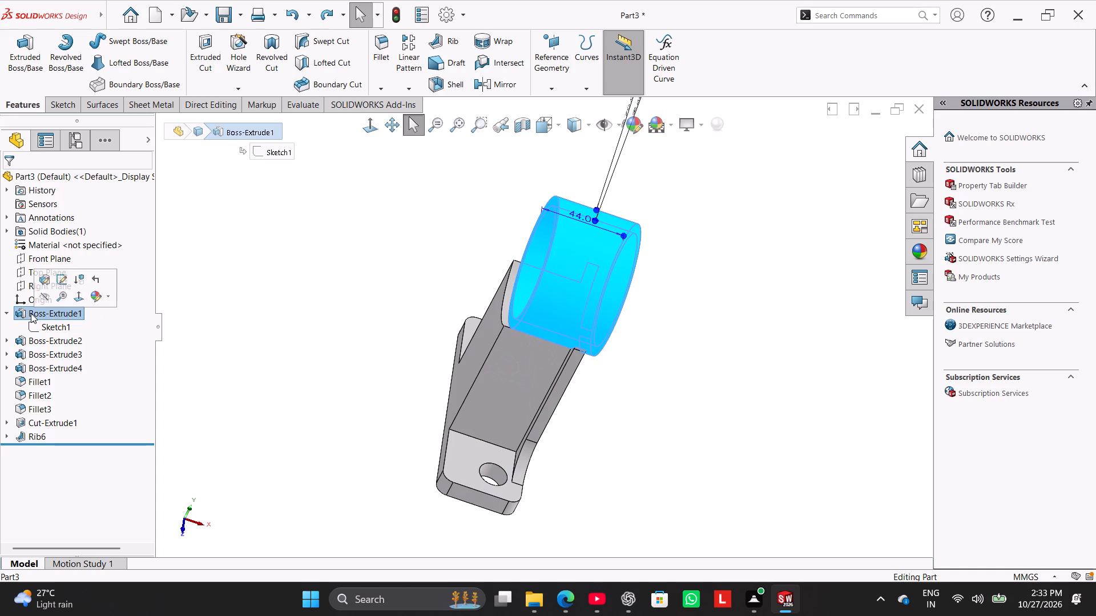
{"action": "left_click", "coordinate": [37, 343]}
{"action": "right_click", "coordinate": [37, 343]}
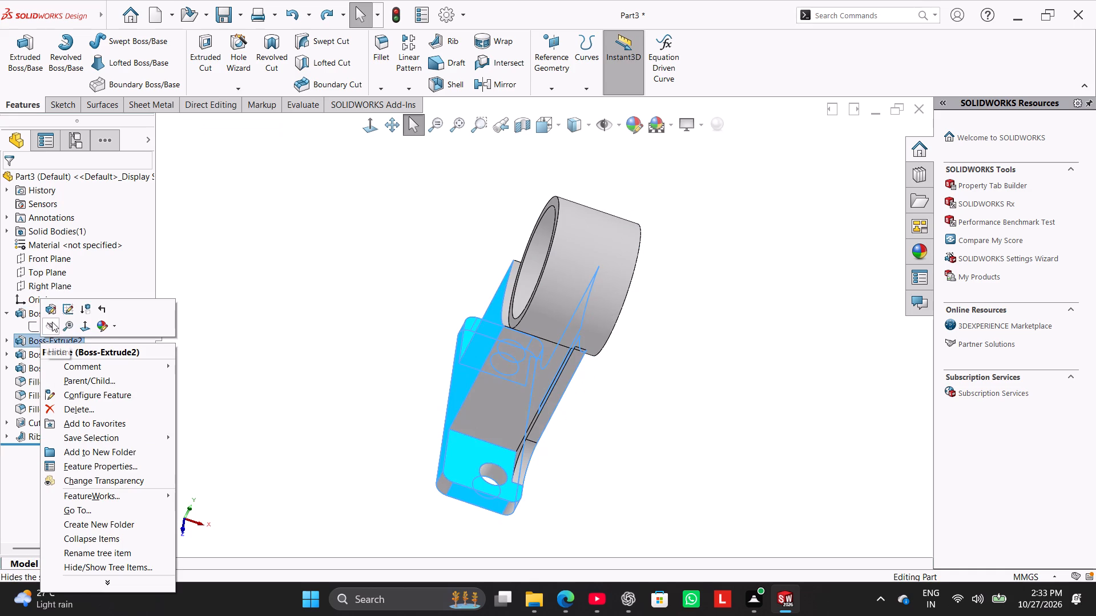
{"action": "left_click", "coordinate": [63, 309]}
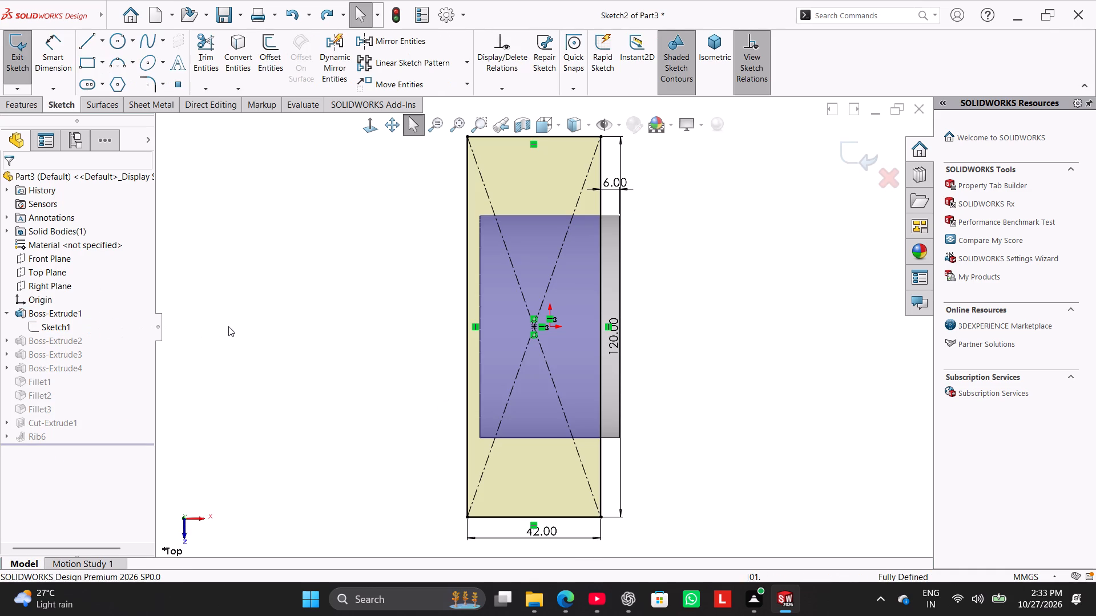
{"action": "scroll", "coordinate": [242, 335], "scroll_direction": "up", "scroll_amount": 1}
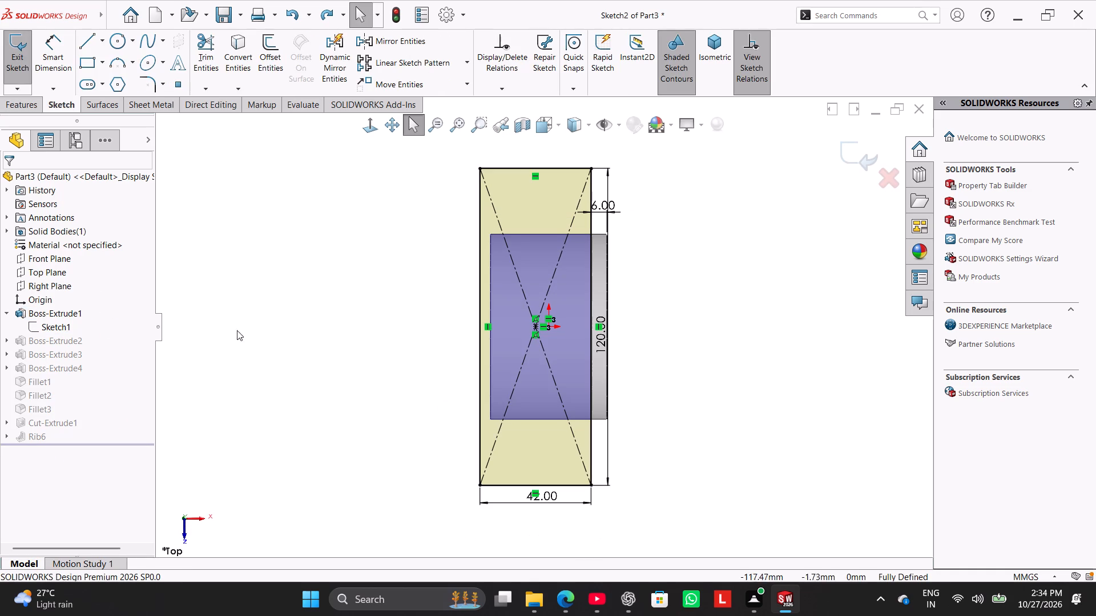
{"action": "scroll", "coordinate": [81, 278], "scroll_direction": "up", "scroll_amount": 1}
{"action": "left_click", "coordinate": [21, 67]}
{"action": "right_click_drag", "start_coordinate": [279, 365], "coordinate": [395, 254]}
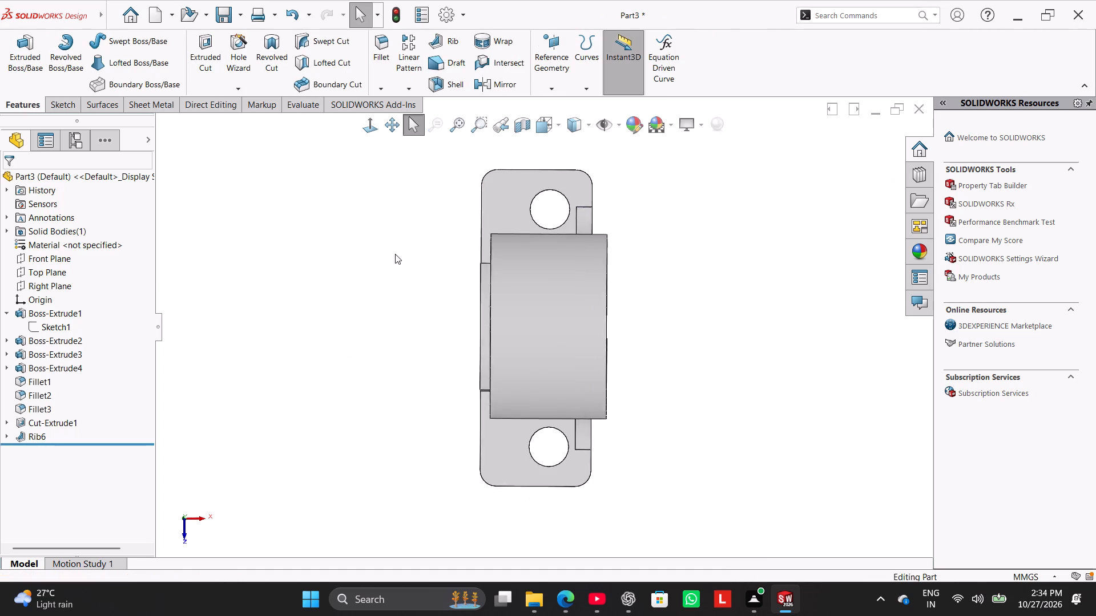
{"action": "right_click_drag", "start_coordinate": [395, 254], "coordinate": [397, 252]}
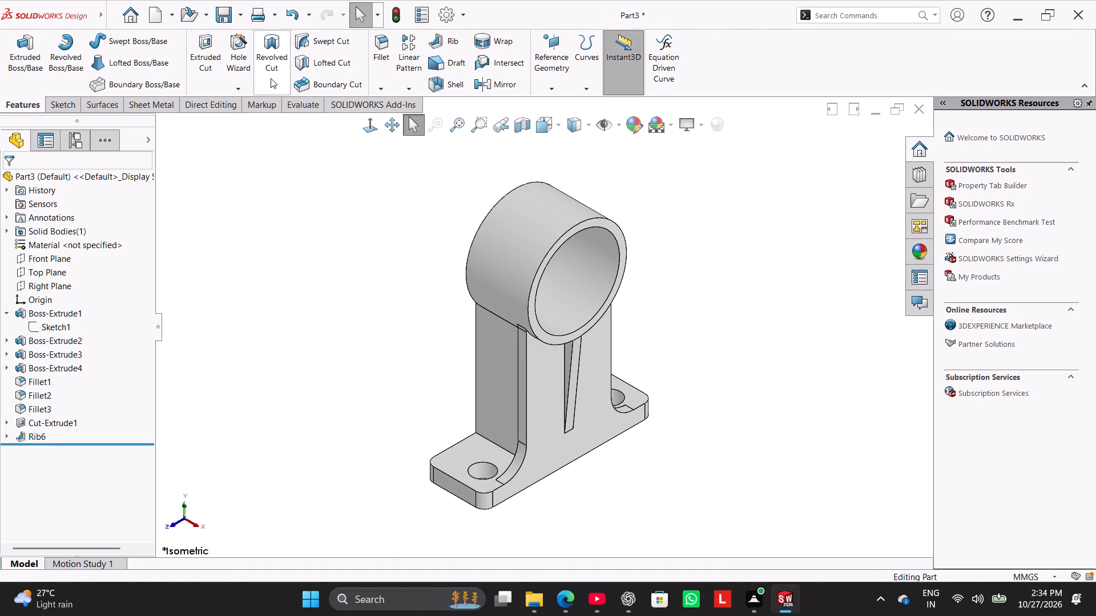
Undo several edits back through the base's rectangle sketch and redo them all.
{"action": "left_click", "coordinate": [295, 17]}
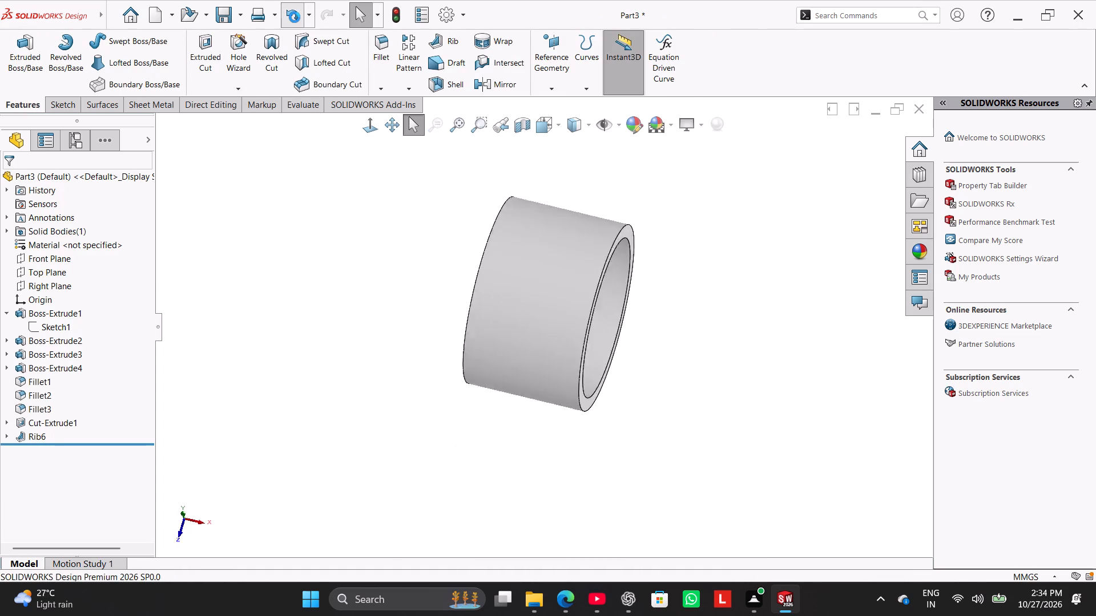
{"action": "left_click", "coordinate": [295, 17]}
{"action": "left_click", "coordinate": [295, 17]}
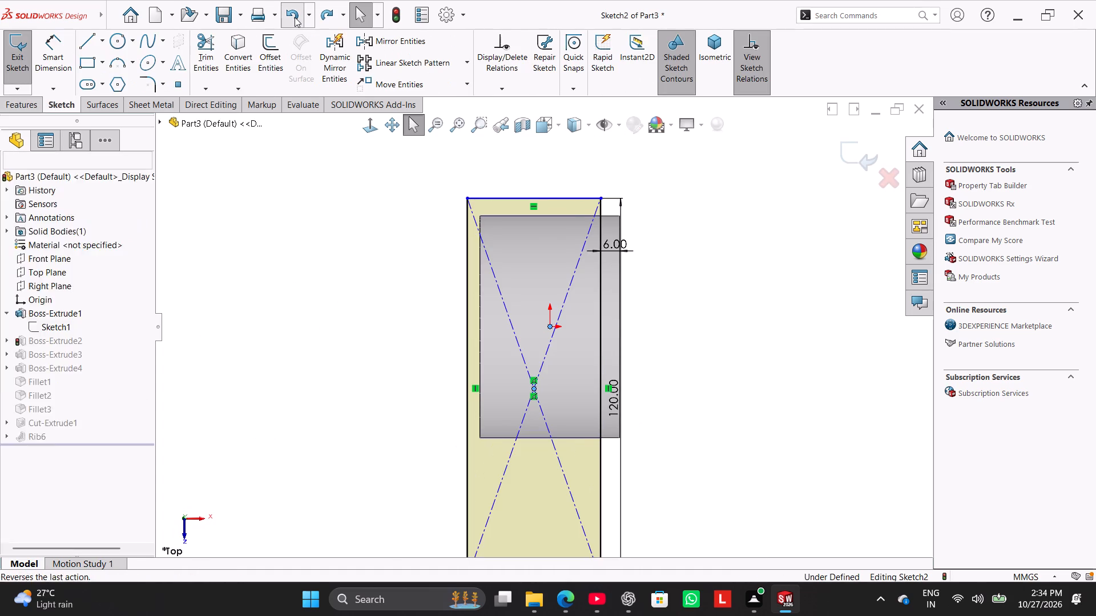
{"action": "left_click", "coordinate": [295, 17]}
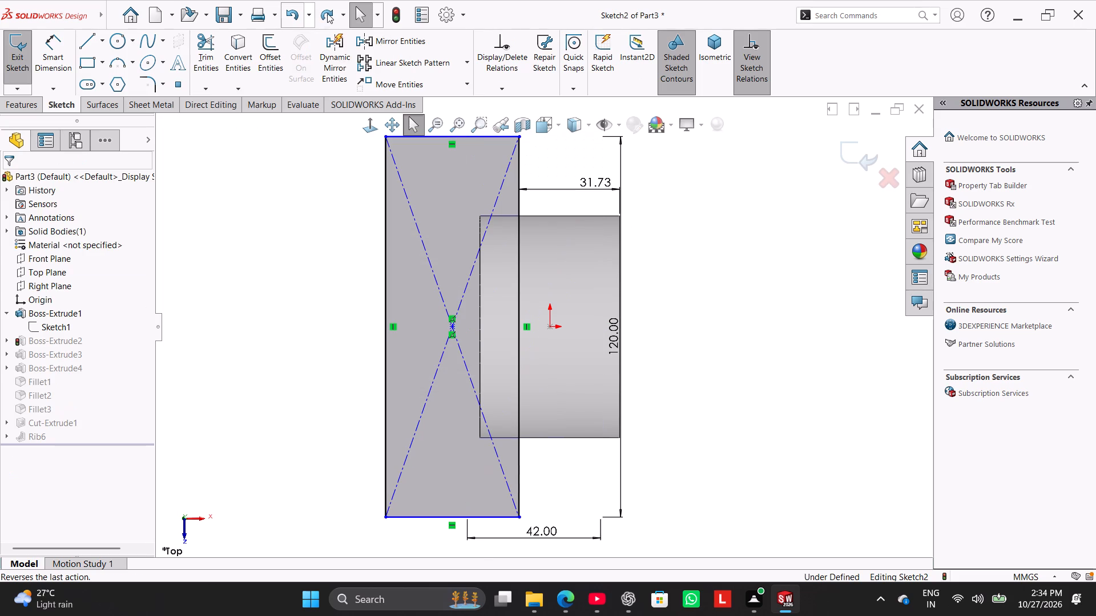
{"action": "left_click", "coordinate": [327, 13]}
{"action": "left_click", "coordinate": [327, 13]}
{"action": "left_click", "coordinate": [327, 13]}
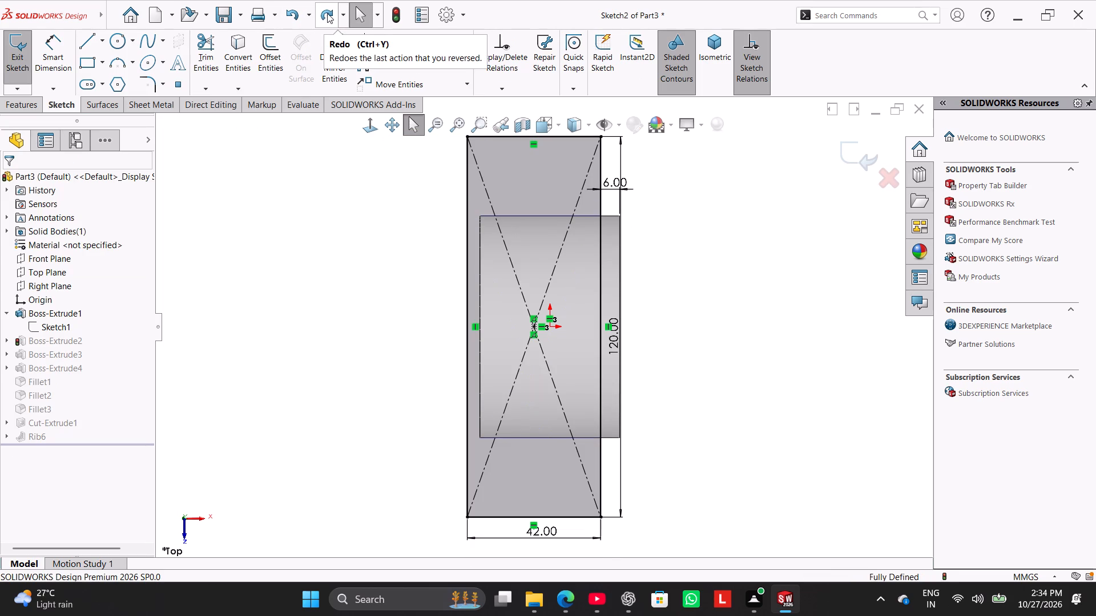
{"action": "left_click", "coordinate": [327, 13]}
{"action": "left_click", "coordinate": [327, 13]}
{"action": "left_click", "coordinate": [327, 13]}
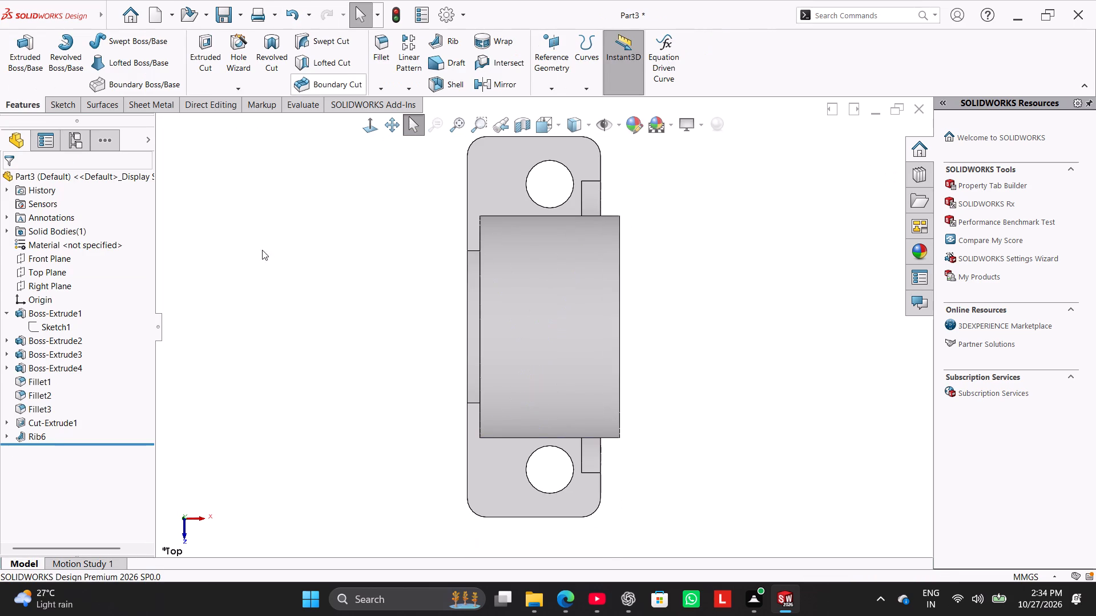
On the Front Plane, sketch concentric circles about 22 mm and 16 mm in diameter, centred about 54 mm directly above the origin.
{"action": "right_click_drag", "start_coordinate": [267, 317], "coordinate": [355, 200]}
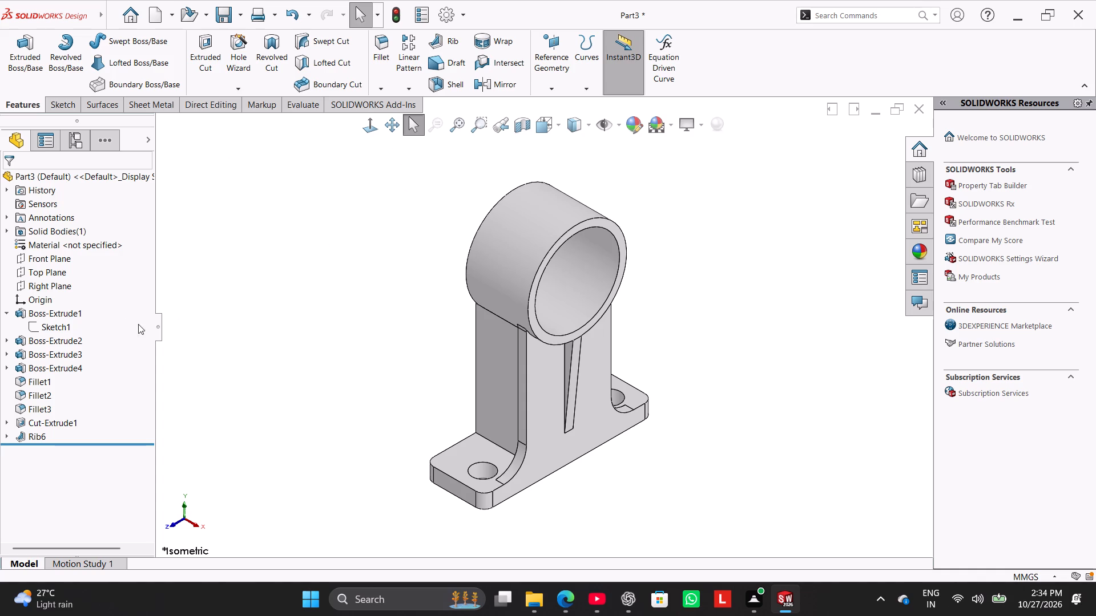
{"action": "left_click", "coordinate": [46, 260]}
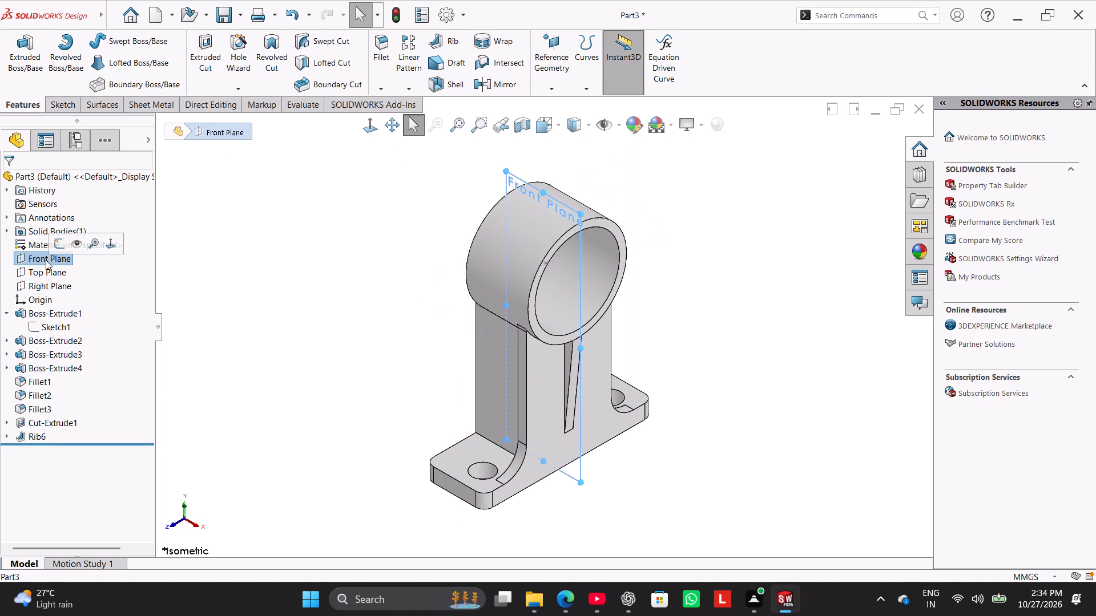
{"action": "left_click", "coordinate": [55, 248]}
{"action": "left_click", "coordinate": [307, 248]}
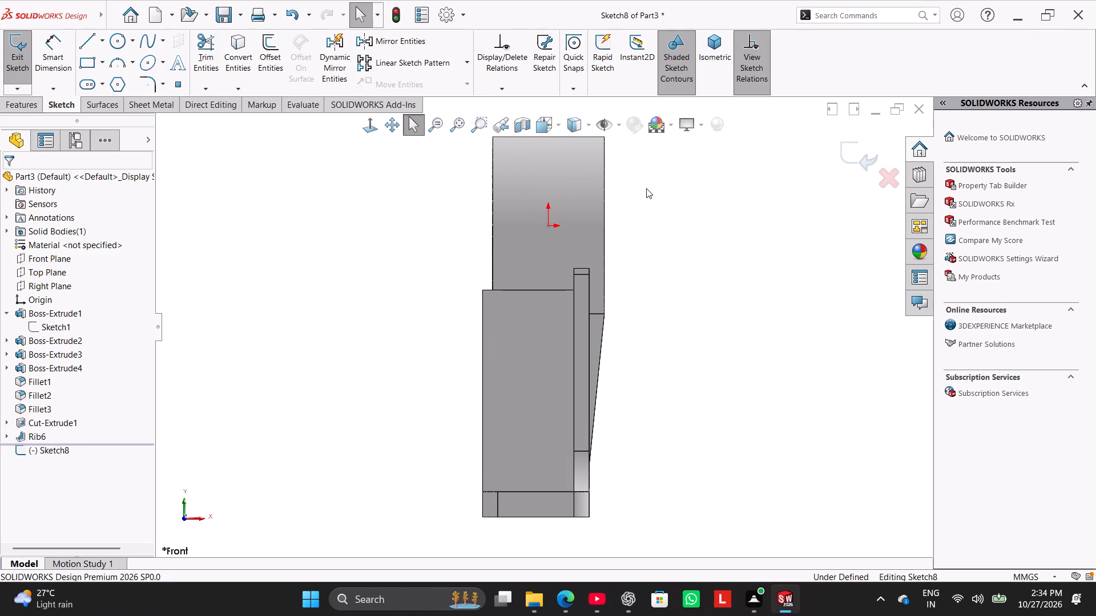
{"action": "scroll", "coordinate": [648, 196], "scroll_direction": "up", "scroll_amount": 2}
{"action": "scroll", "coordinate": [634, 181], "scroll_direction": "down", "scroll_amount": 3}
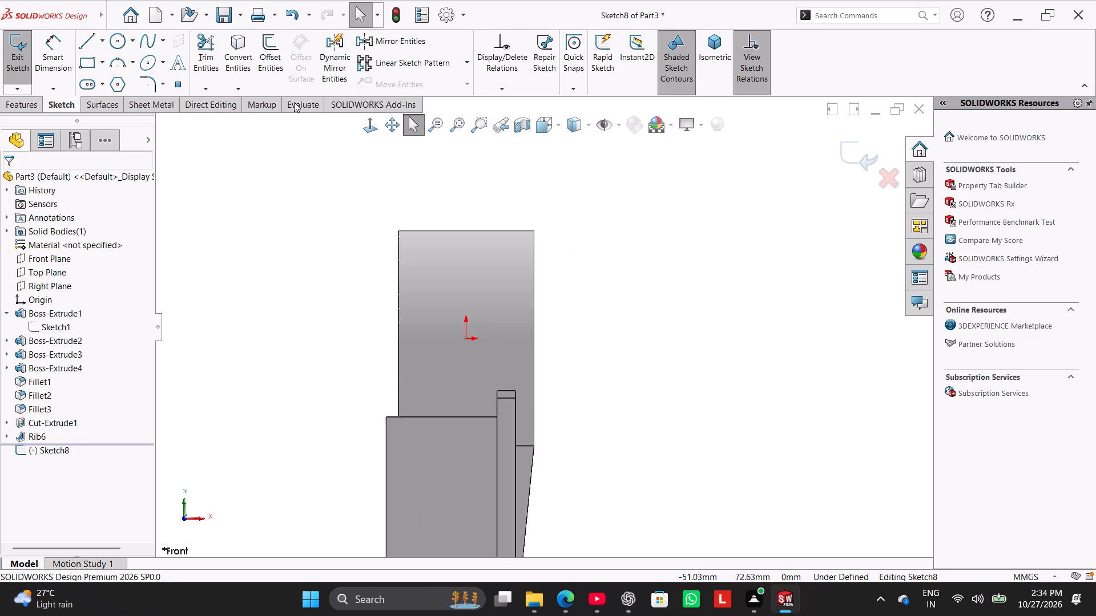
{"action": "left_click", "coordinate": [112, 40]}
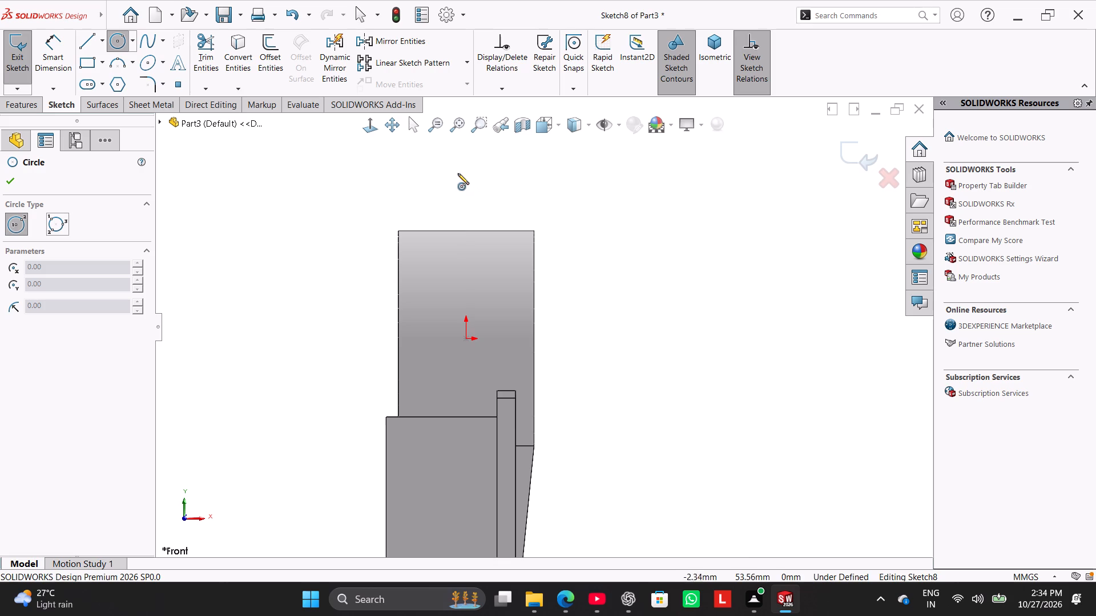
{"action": "left_click", "coordinate": [465, 173]}
{"action": "left_click", "coordinate": [486, 201]}
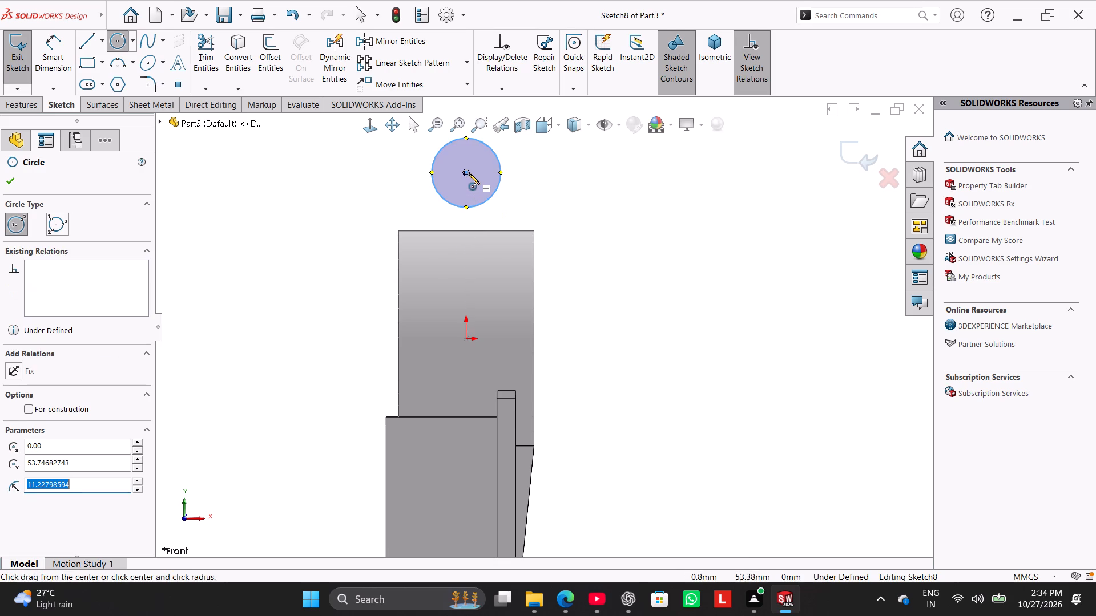
{"action": "left_click", "coordinate": [467, 171]}
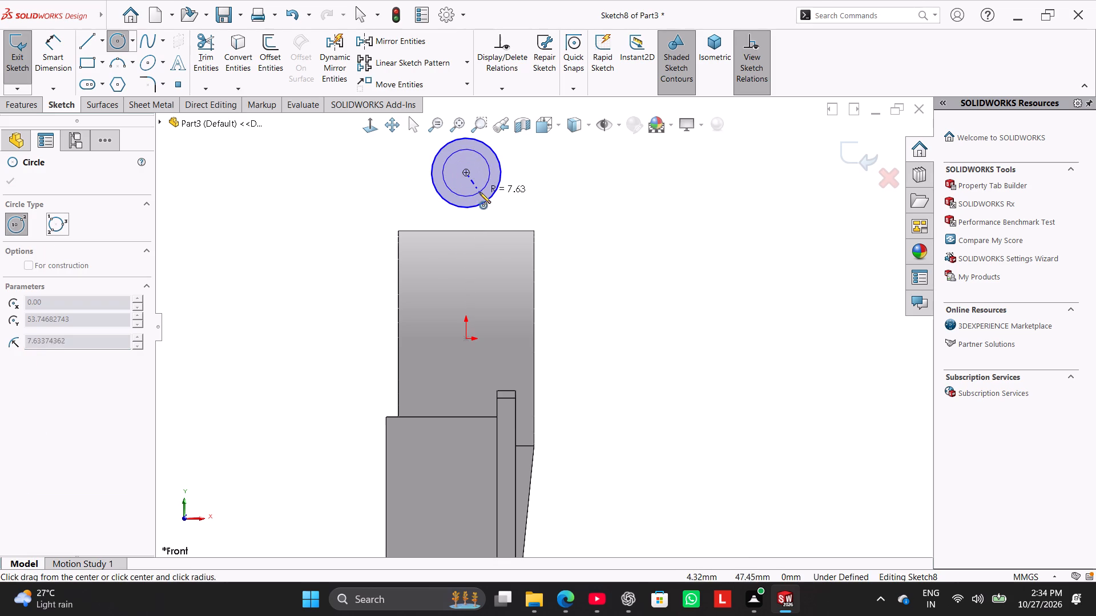
{"action": "left_click", "coordinate": [479, 193]}
Dimension the larger circle above the ring to a 12 mm diameter.
{"action": "left_click", "coordinate": [61, 58]}
{"action": "scroll", "coordinate": [460, 146], "scroll_direction": "up", "scroll_amount": 2}
{"action": "scroll", "coordinate": [477, 154], "scroll_direction": "down", "scroll_amount": 2}
{"action": "left_click", "coordinate": [526, 241]}
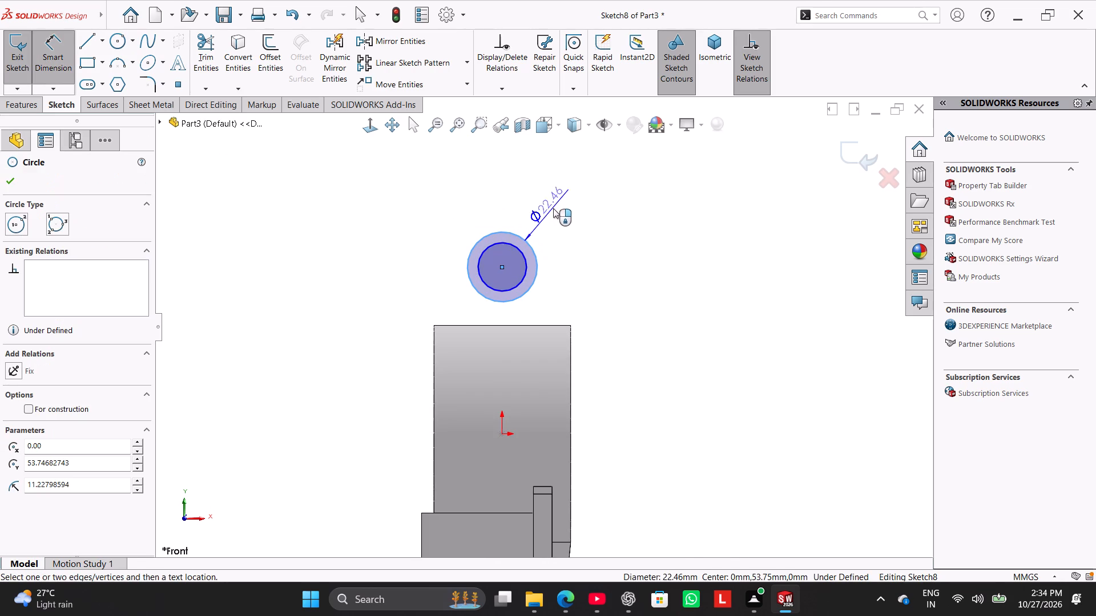
{"action": "left_click", "coordinate": [558, 204]}
{"action": "type", "text": "12"}
{"action": "key", "text": "Return"}
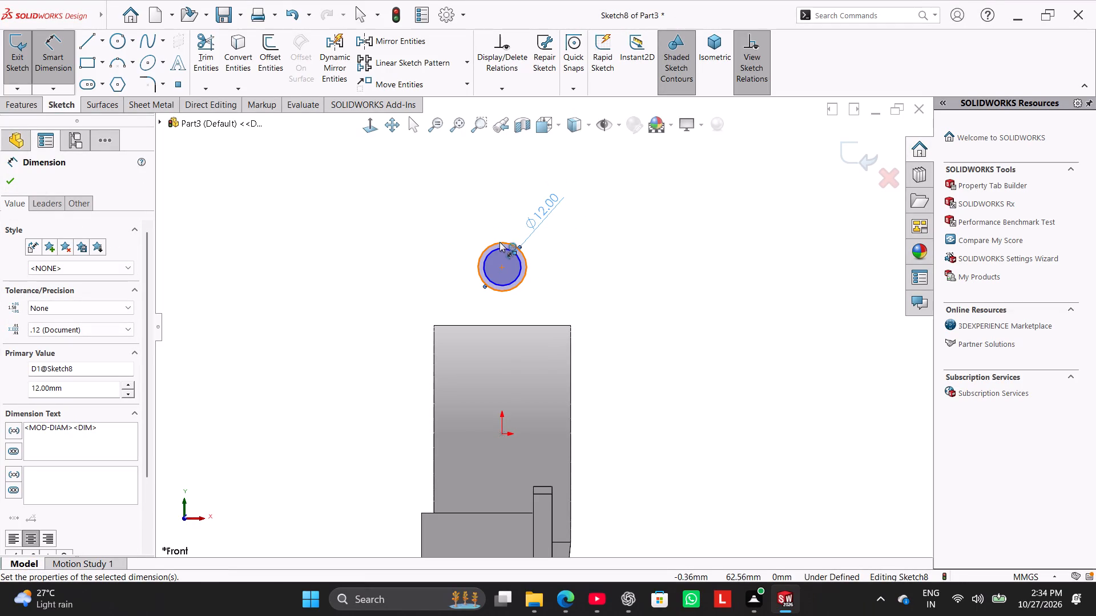
Dimension the remaining concentric circle to a 28 mm diameter.
{"action": "scroll", "coordinate": [523, 239], "scroll_direction": "down", "scroll_amount": 4}
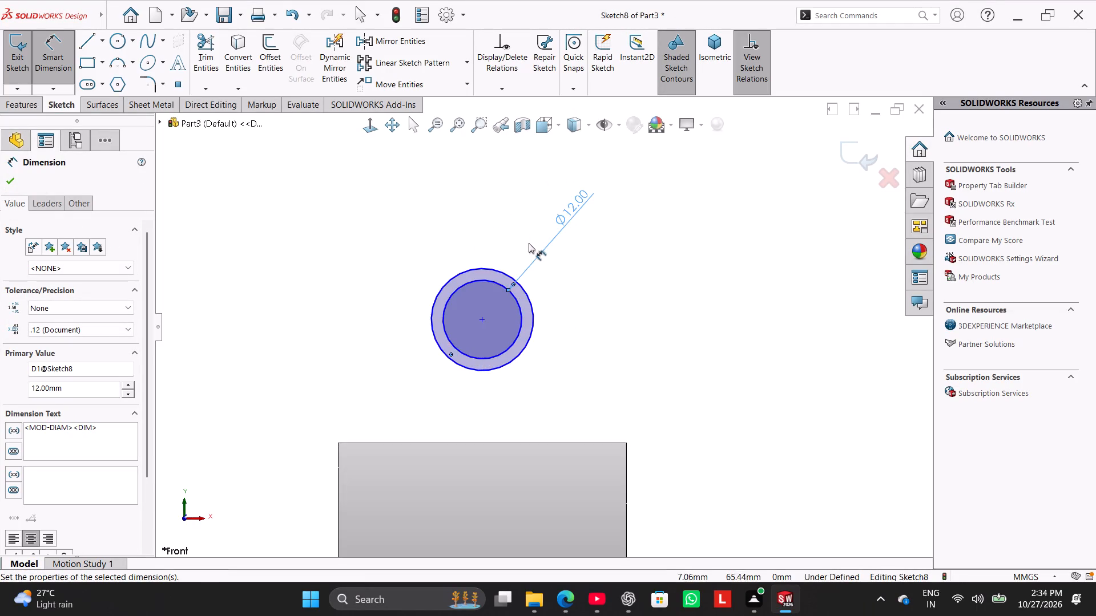
{"action": "scroll", "coordinate": [505, 290], "scroll_direction": "down", "scroll_amount": 3}
{"action": "left_click", "coordinate": [442, 263]}
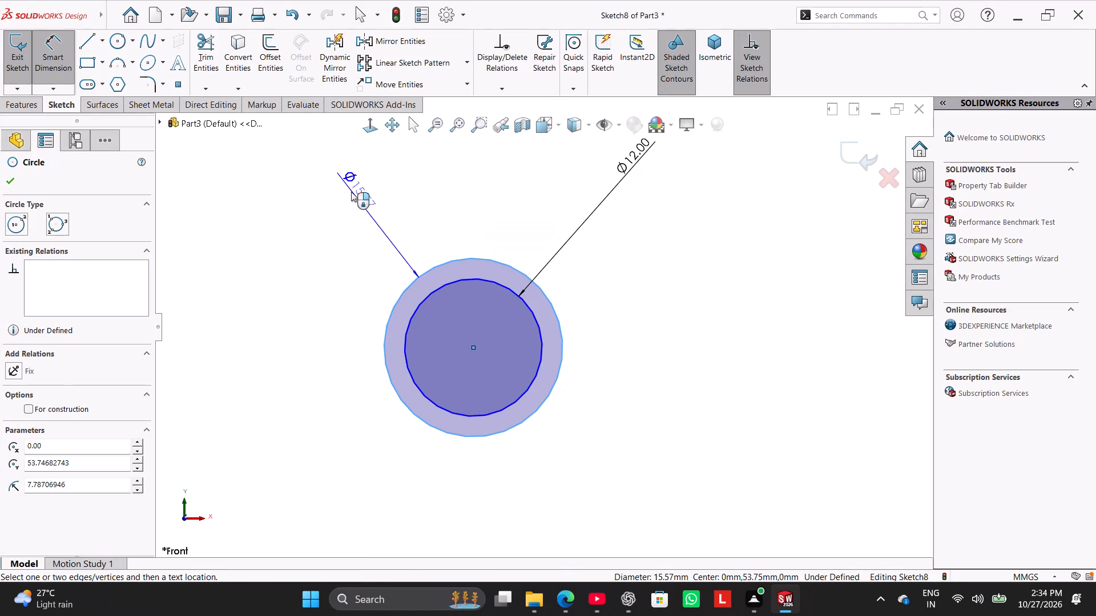
{"action": "left_click", "coordinate": [351, 192]}
{"action": "type", "text": "28"}
{"action": "key", "text": "Return"}
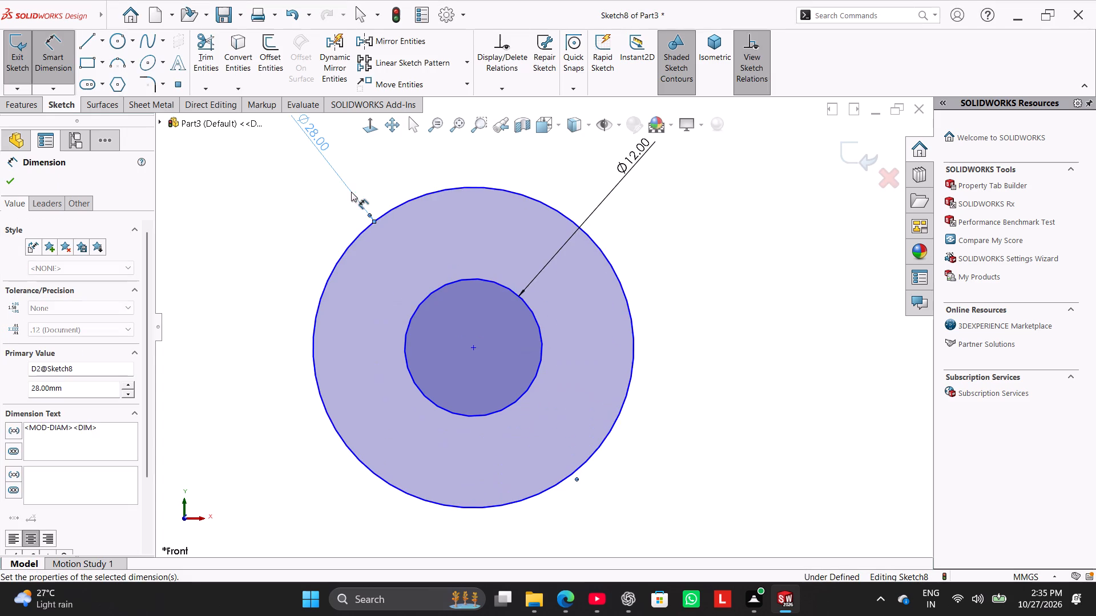
{"action": "scroll", "coordinate": [387, 219], "scroll_direction": "up", "scroll_amount": 7}
{"action": "right_click", "coordinate": [626, 314]}
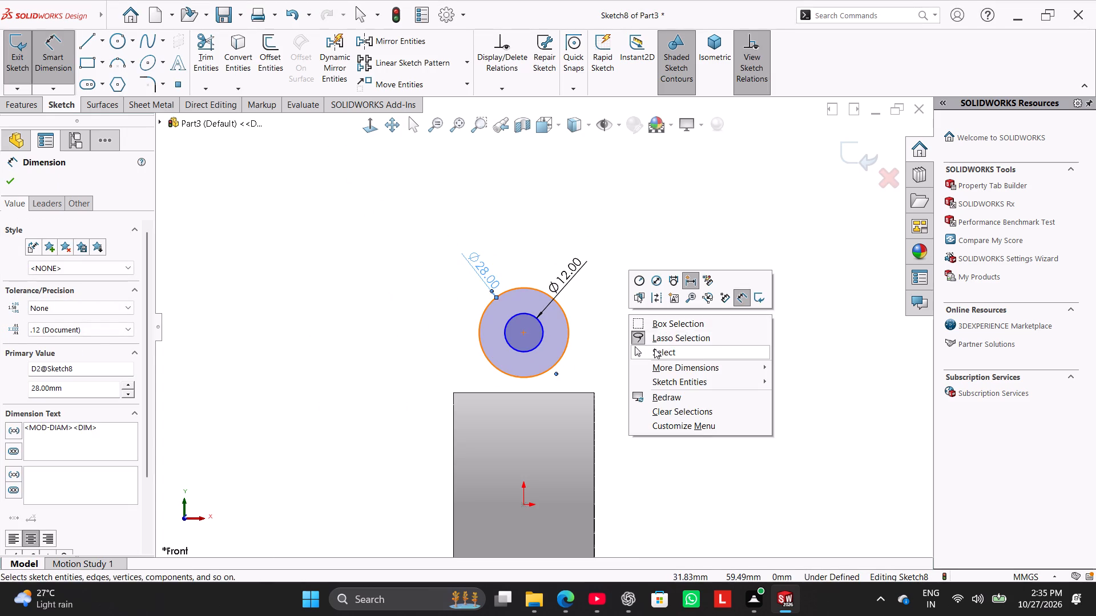
{"action": "left_click", "coordinate": [654, 348]}
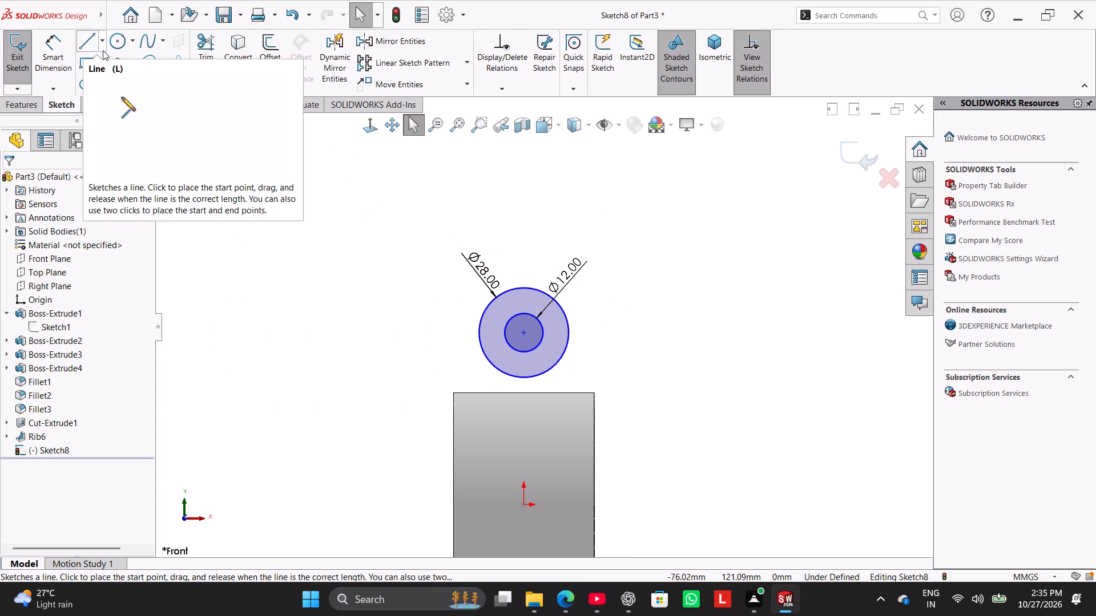
Add a vertical relation between the concentric circles' centre and the origin.
{"action": "left_click", "coordinate": [525, 332], "text": "ctrl"}
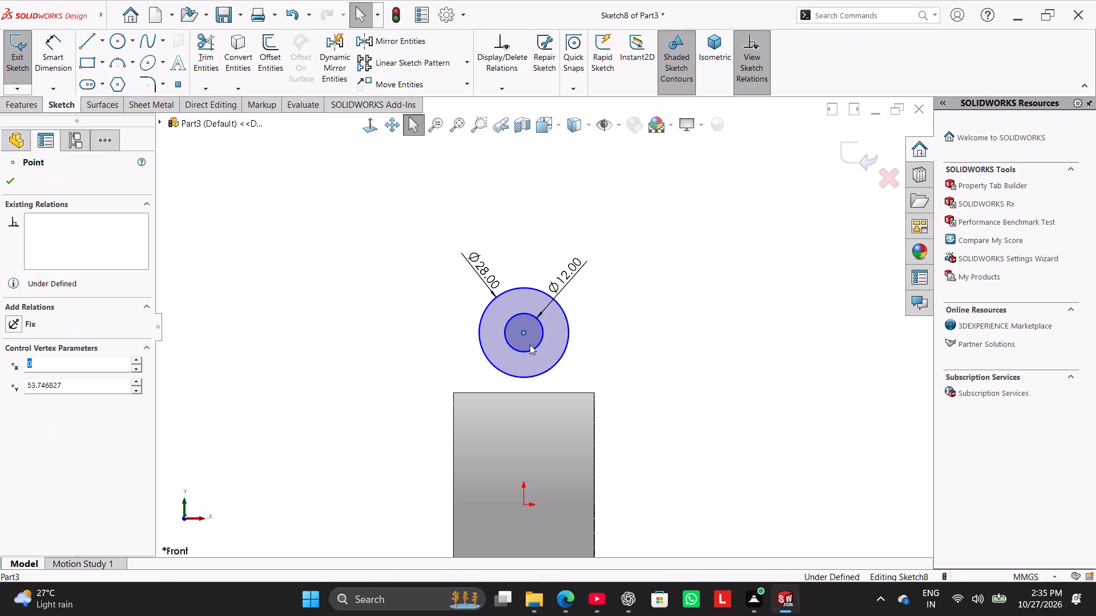
{"action": "left_click", "coordinate": [525, 506], "text": "ctrl"}
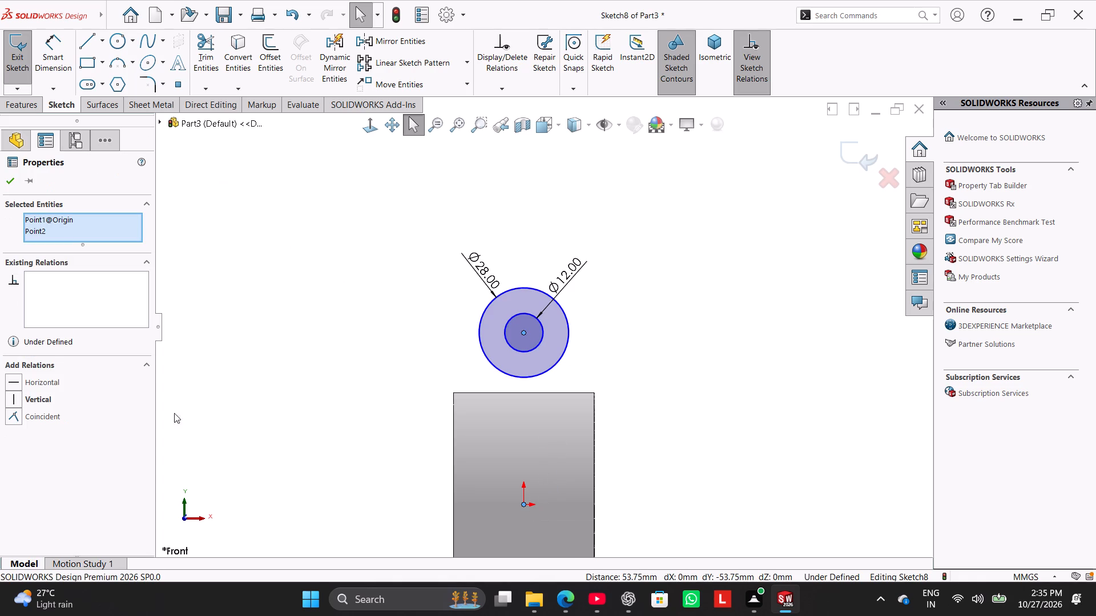
{"action": "left_click", "coordinate": [39, 399]}
{"action": "left_click", "coordinate": [206, 370]}
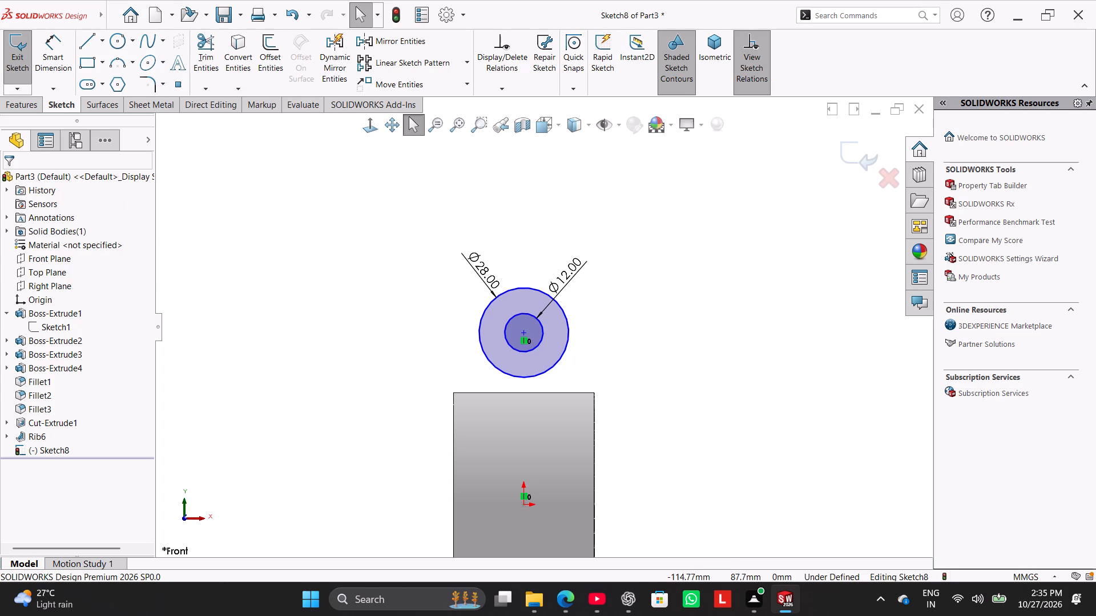
Dimension the distance from the circles' centre to the origin as 42 mm.
{"action": "left_click", "coordinate": [47, 62]}
{"action": "left_click", "coordinate": [523, 331]}
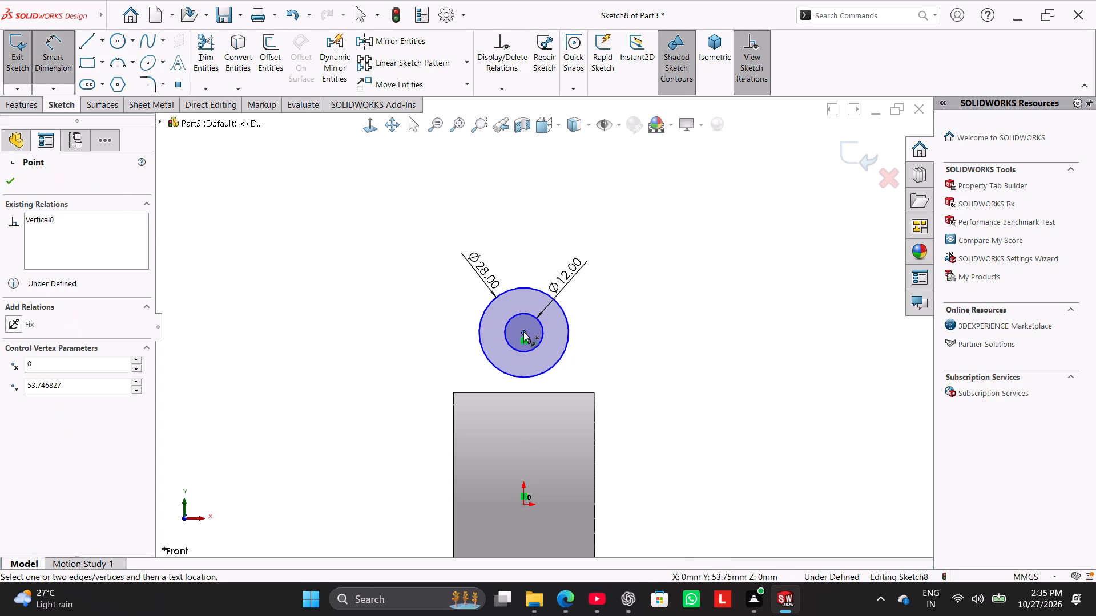
{"action": "left_click", "coordinate": [526, 502]}
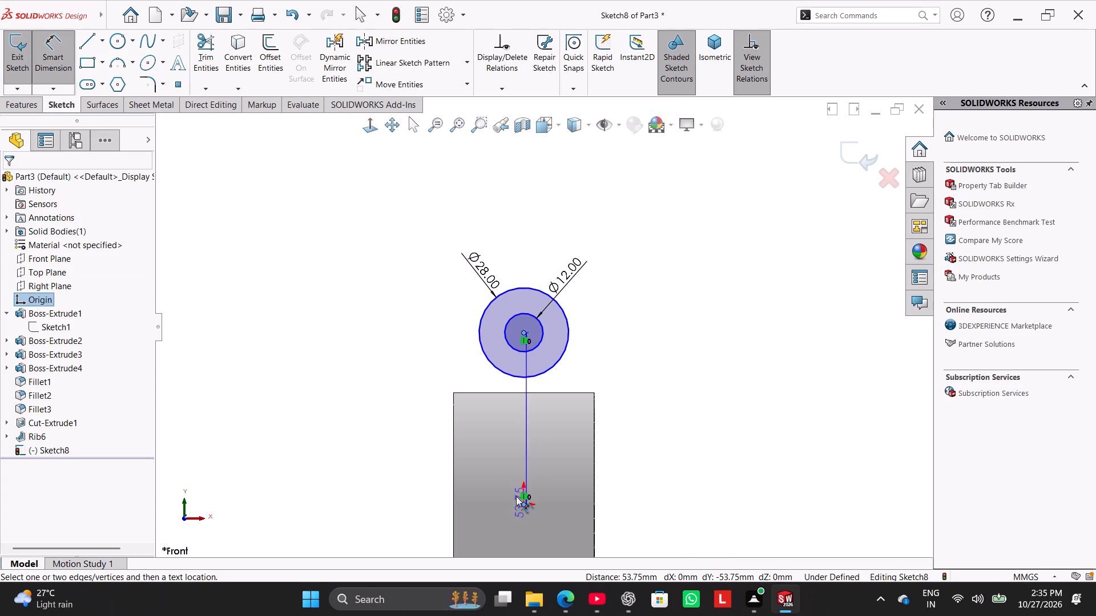
{"action": "left_click", "coordinate": [404, 418]}
{"action": "type", "text": "42"}
{"action": "key", "text": "Return"}
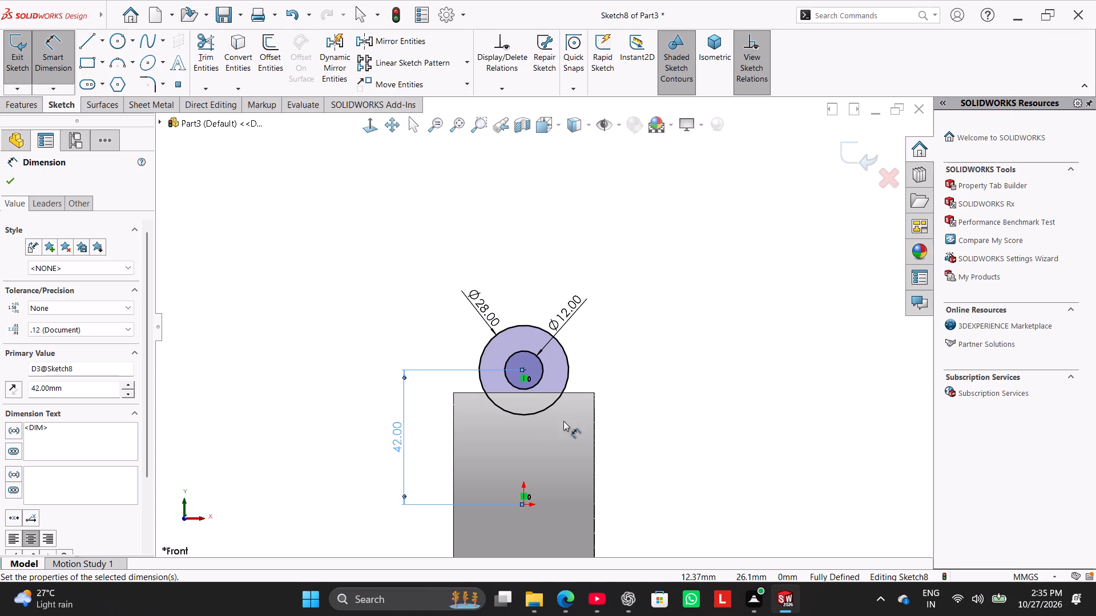
{"action": "right_click", "coordinate": [690, 351]}
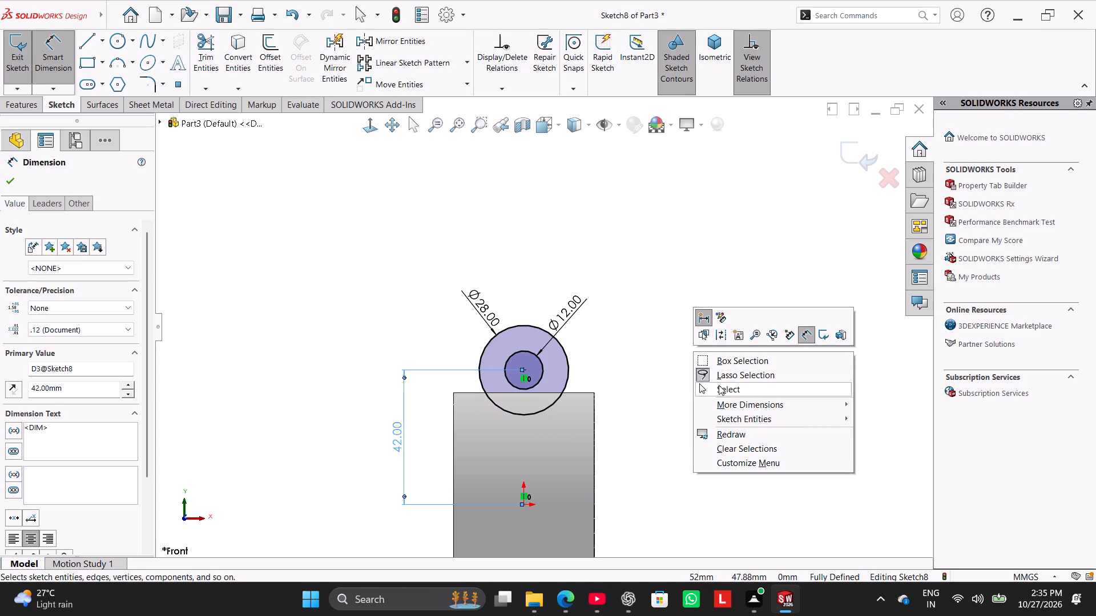
{"action": "left_click", "coordinate": [719, 385]}
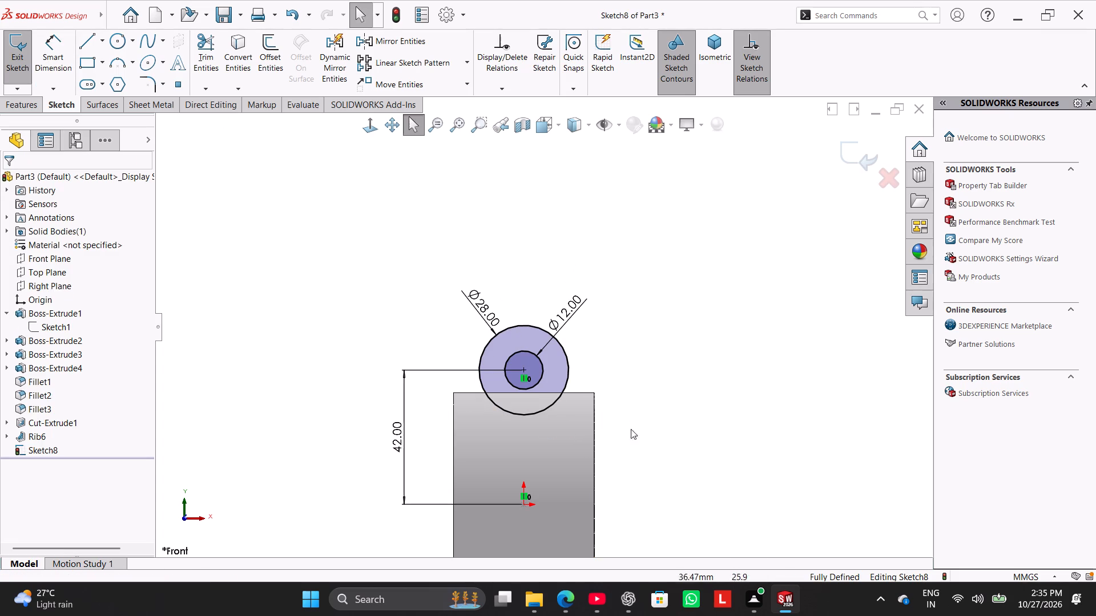
Sketch connected lines from the 28 mm circle: 42 mm straight down, about 24 mm horizontally through the origin, and back up to the circle's opposite side.
{"action": "left_click", "coordinate": [92, 38]}
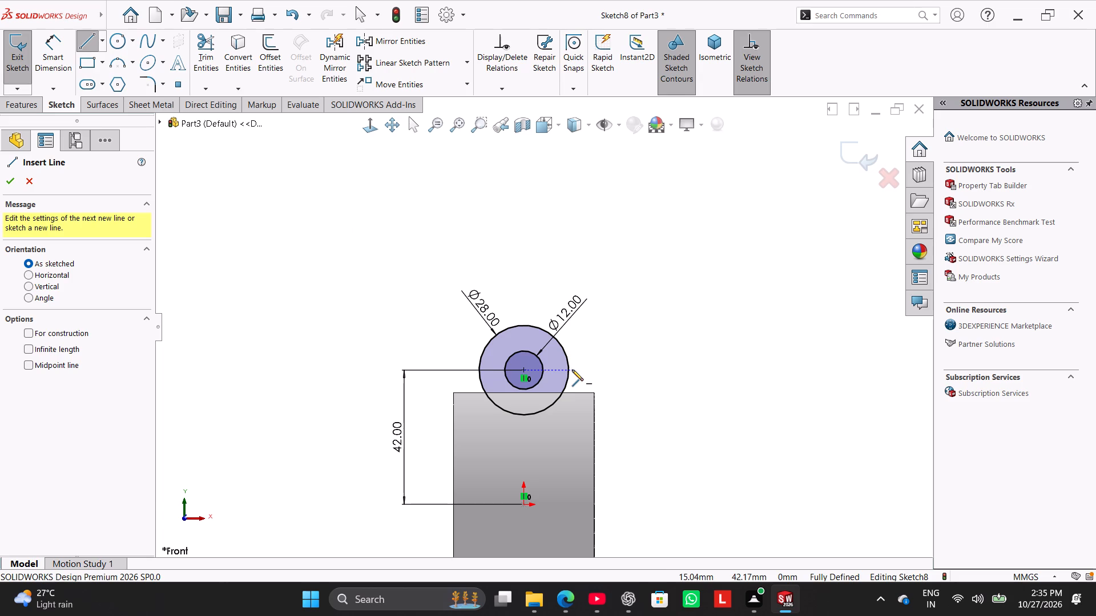
{"action": "left_click", "coordinate": [571, 370]}
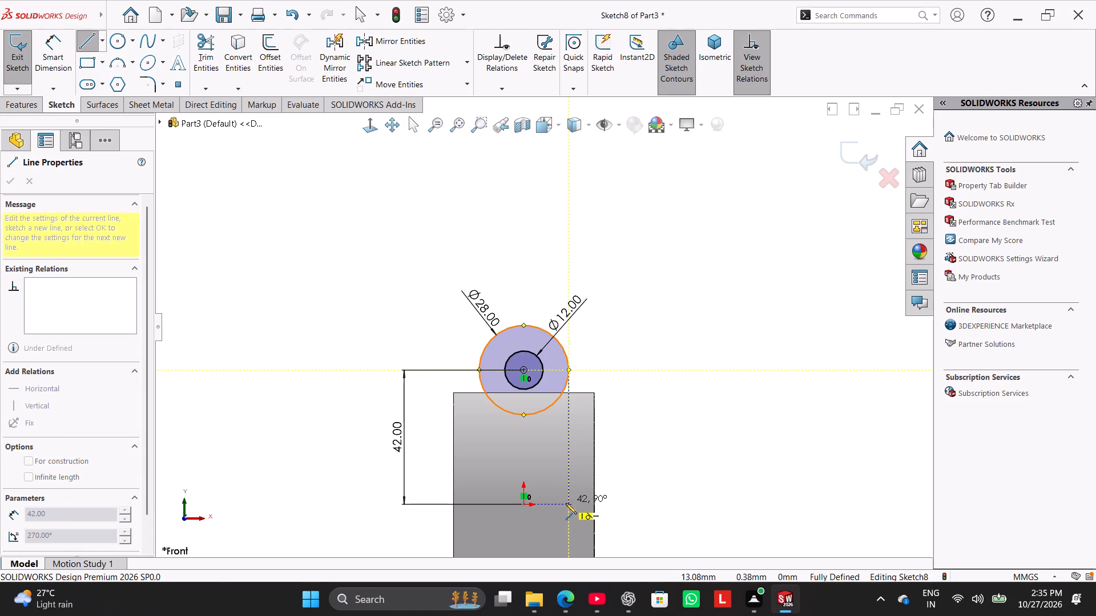
{"action": "left_click", "coordinate": [566, 503]}
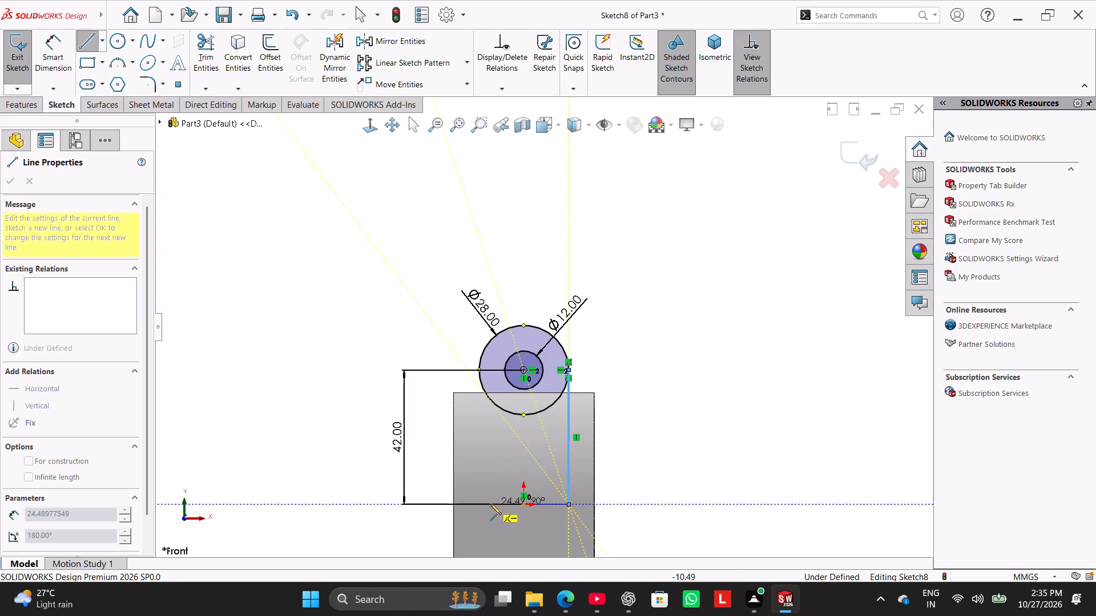
{"action": "left_click", "coordinate": [490, 504]}
{"action": "left_click", "coordinate": [481, 376]}
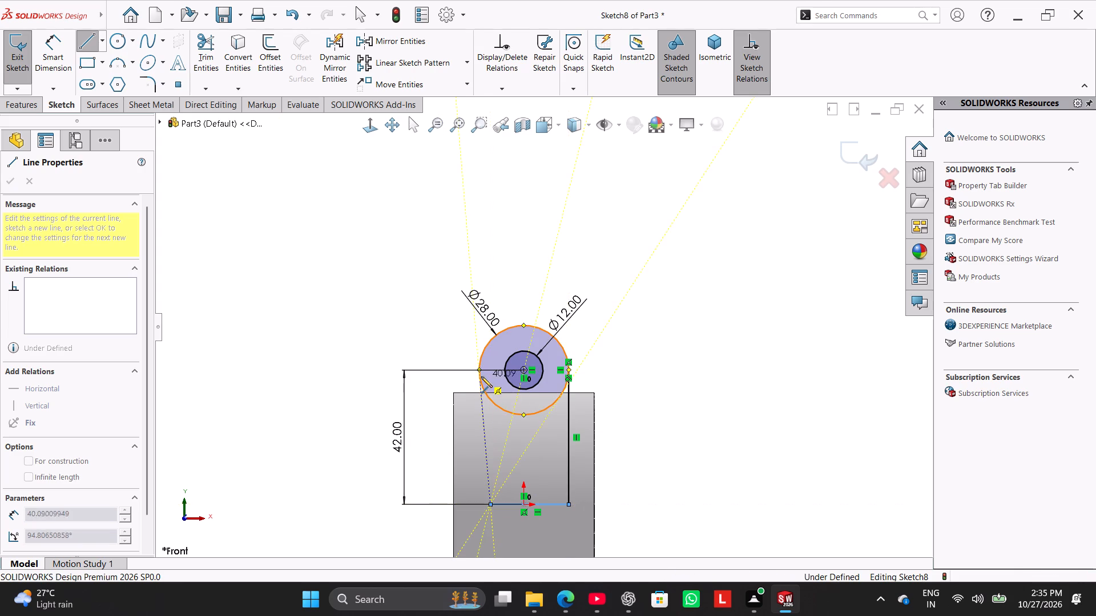
{"action": "right_click", "coordinate": [454, 339]}
{"action": "left_click", "coordinate": [468, 346]}
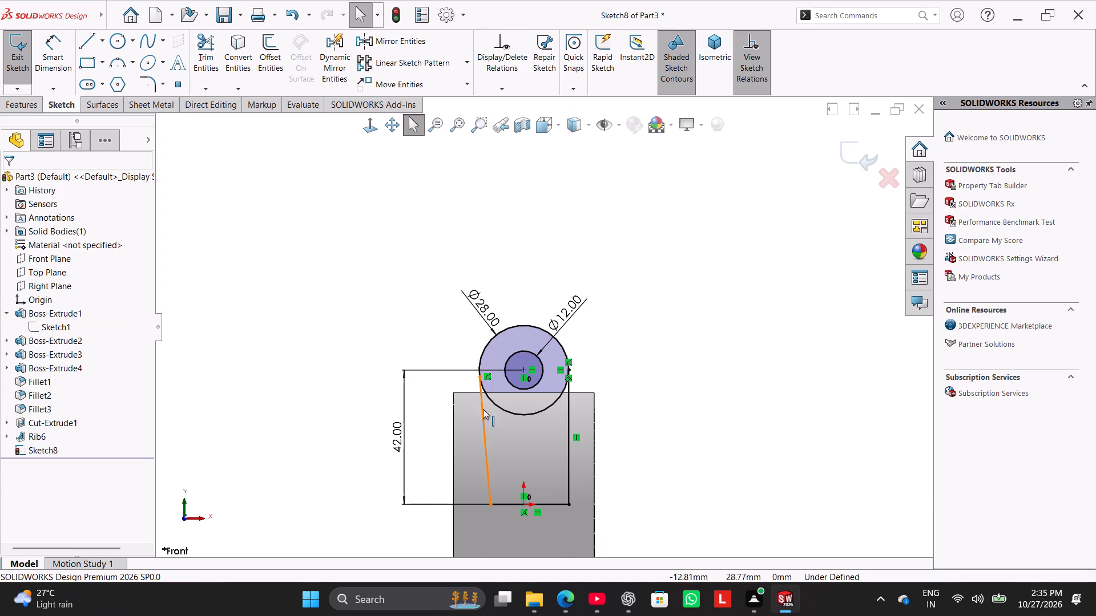
Make the slanted side line tangent to the 28 mm circle and vertical.
{"action": "left_click", "coordinate": [490, 399], "text": "ctrl"}
{"action": "left_click", "coordinate": [484, 407], "text": "ctrl"}
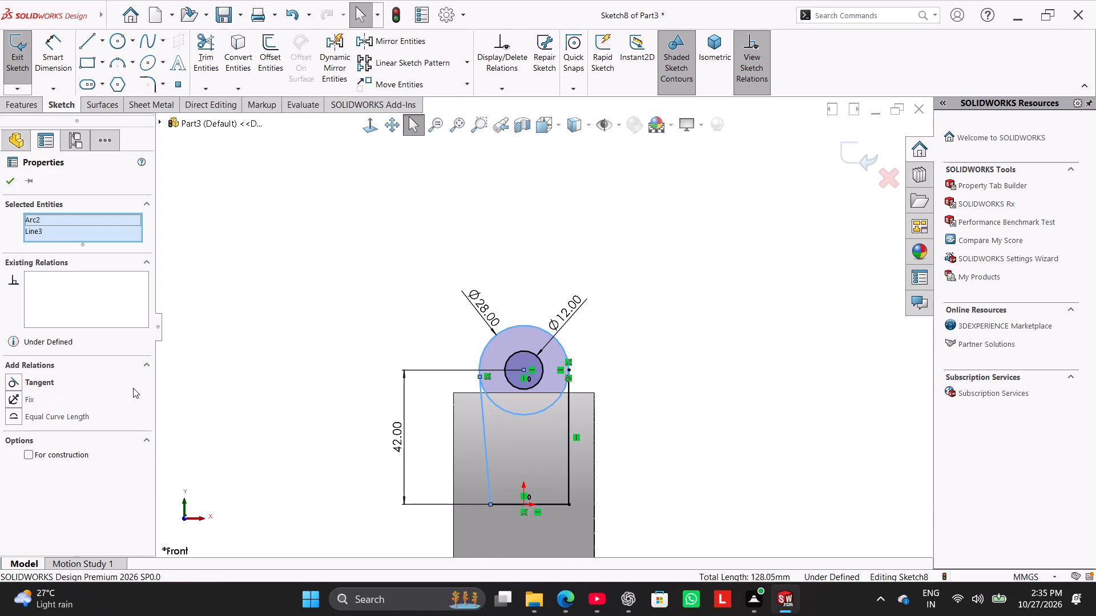
{"action": "left_click", "coordinate": [46, 381]}
{"action": "left_click", "coordinate": [208, 325]}
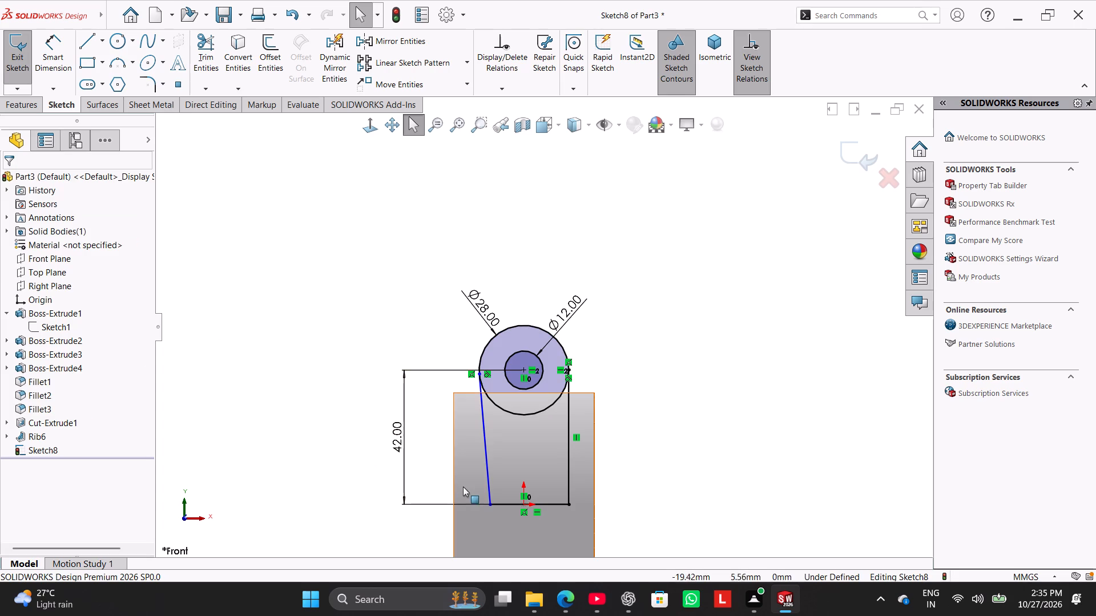
{"action": "left_click", "coordinate": [487, 485]}
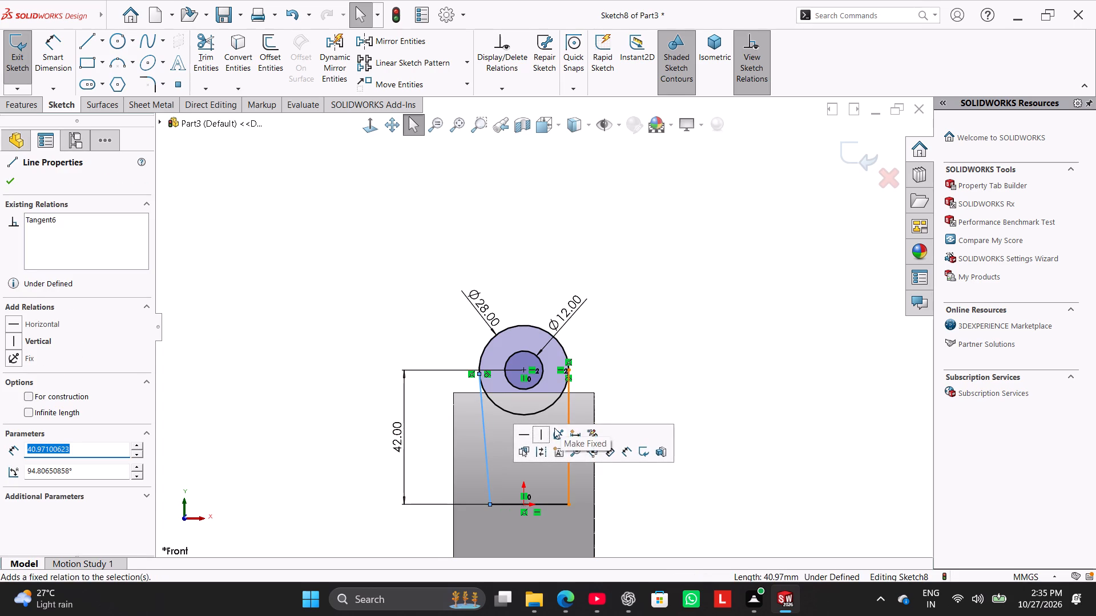
{"action": "left_click", "coordinate": [545, 433]}
{"action": "left_click", "coordinate": [421, 315]}
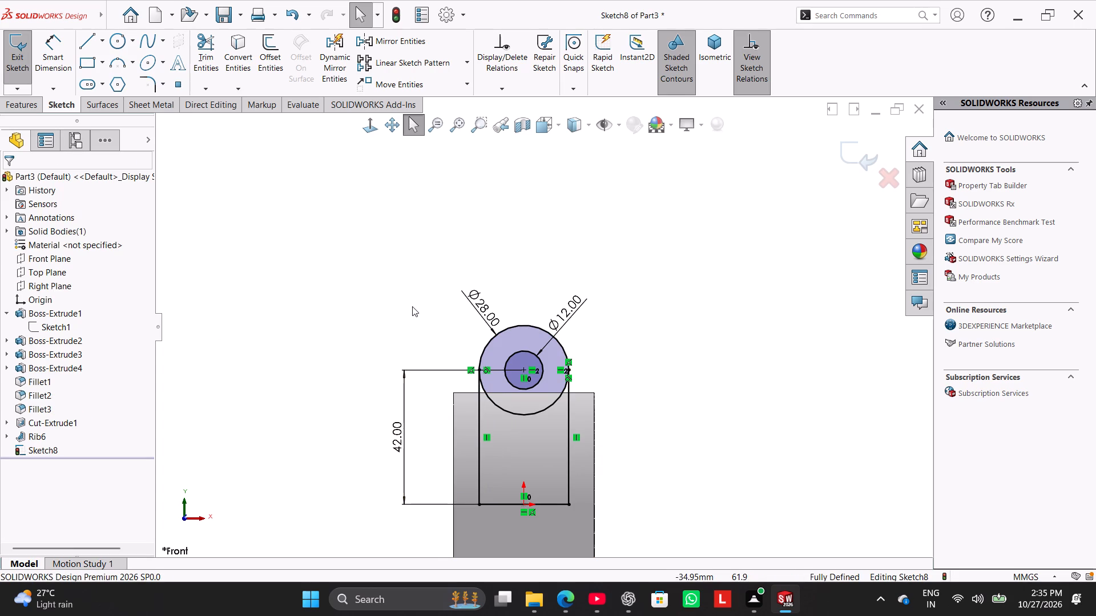
Trim away the lower arc of the 28 mm circle between the two vertical lines.
{"action": "left_click_drag", "start_coordinate": [215, 55], "coordinate": [218, 63]}
{"action": "left_click_drag", "start_coordinate": [510, 436], "coordinate": [521, 407]}
{"action": "right_click", "coordinate": [369, 320]}
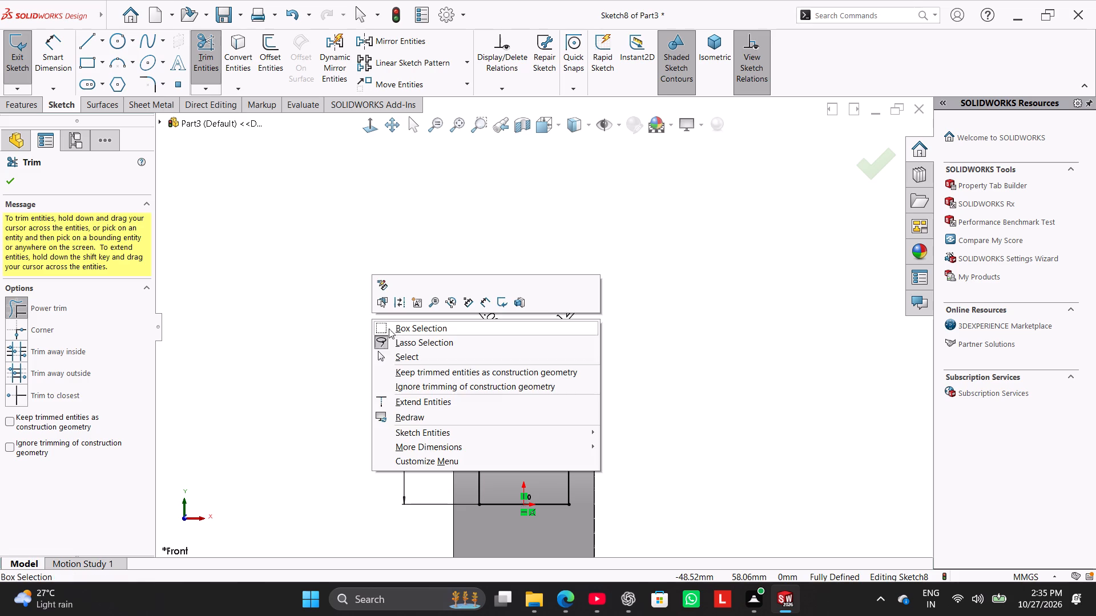
{"action": "left_click", "coordinate": [413, 355]}
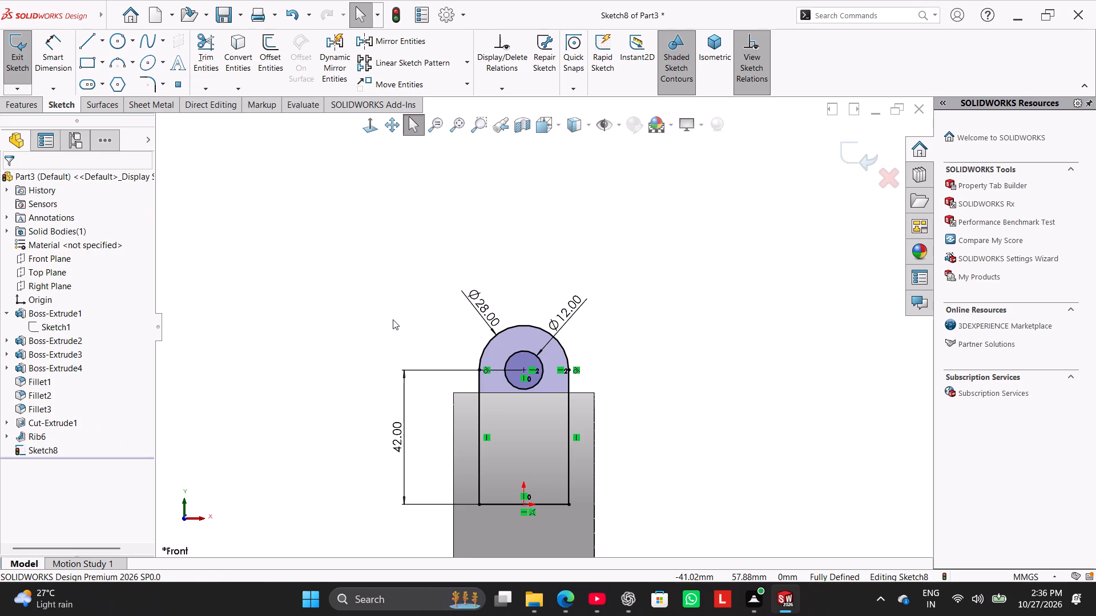
Extrude the round-topped profile with its 12 mm hole 67 mm using Mid Plane, merged with the body.
{"action": "scroll", "coordinate": [378, 302], "scroll_direction": "up", "scroll_amount": 1}
{"action": "middle_click_drag", "start_coordinate": [378, 294], "coordinate": [325, 403]}
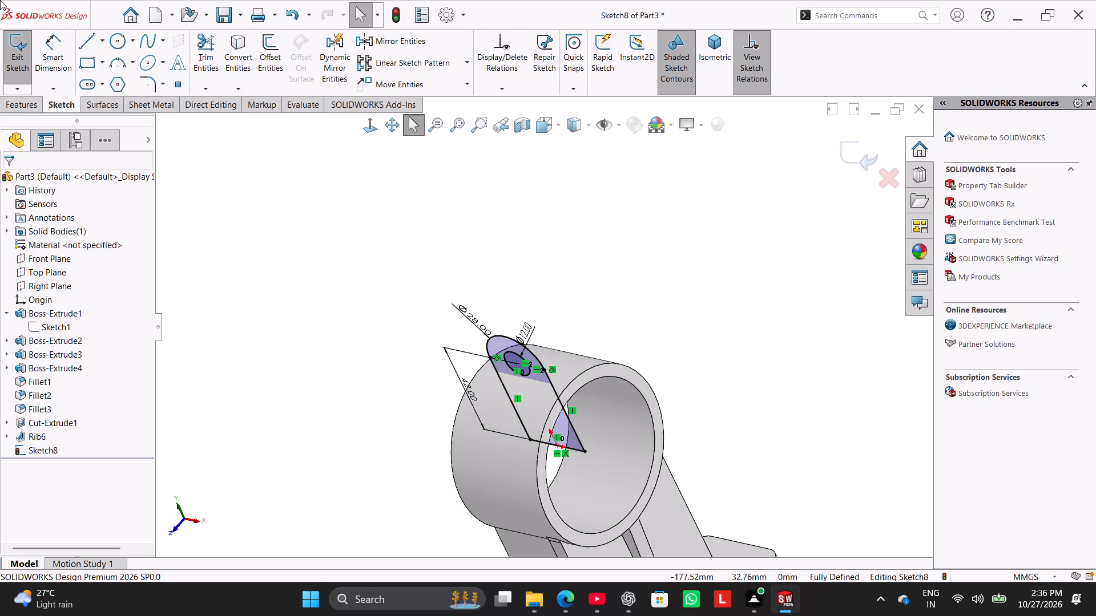
{"action": "left_click", "coordinate": [37, 101]}
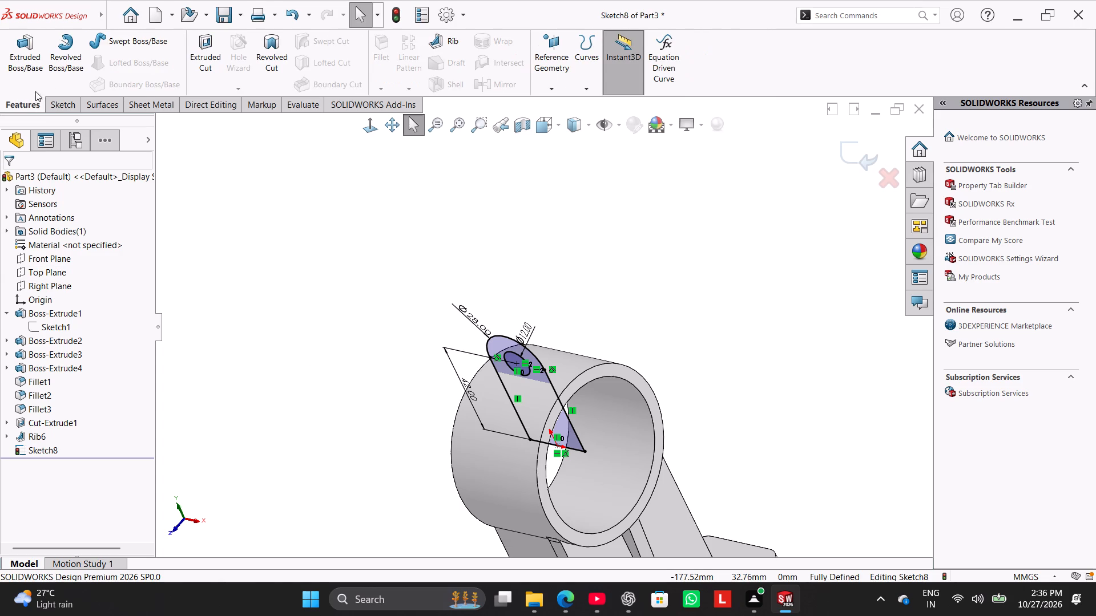
{"action": "left_click", "coordinate": [31, 70]}
{"action": "left_click", "coordinate": [76, 258]}
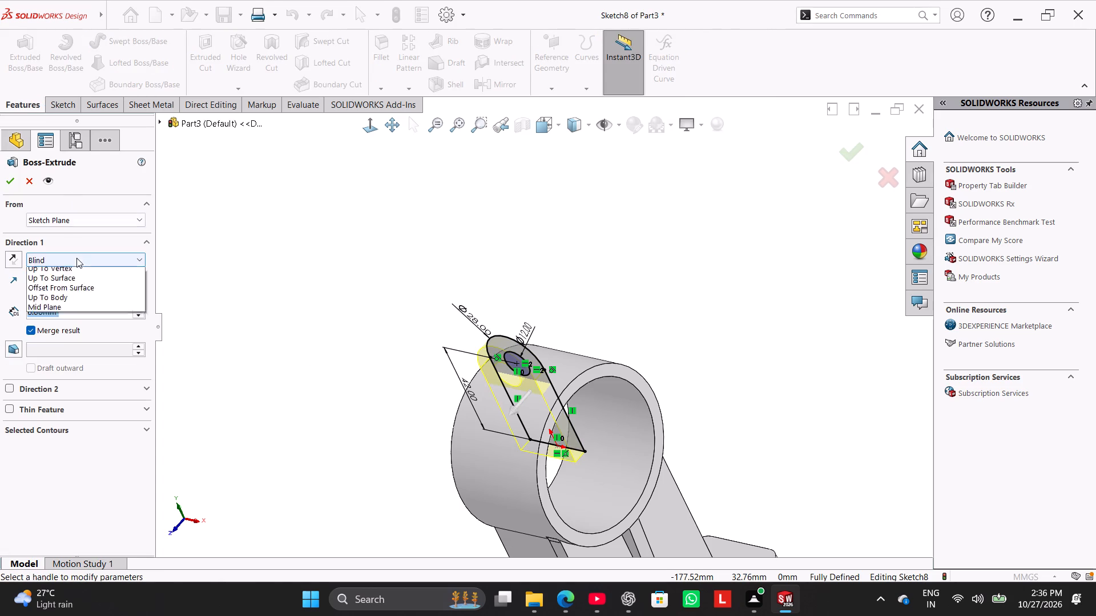
{"action": "left_click", "coordinate": [91, 339]}
{"action": "type", "text": "67"}
{"action": "key", "text": "Return"}
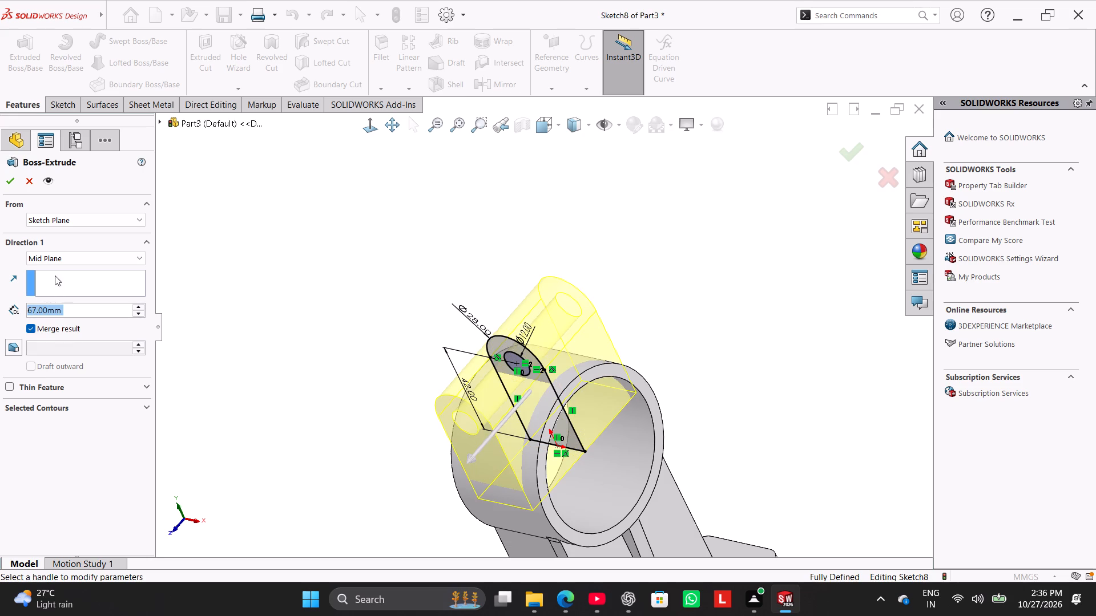
{"action": "left_click", "coordinate": [14, 183]}
{"action": "left_click", "coordinate": [245, 264]}
{"action": "right_click_drag", "start_coordinate": [291, 400], "coordinate": [498, 278]}
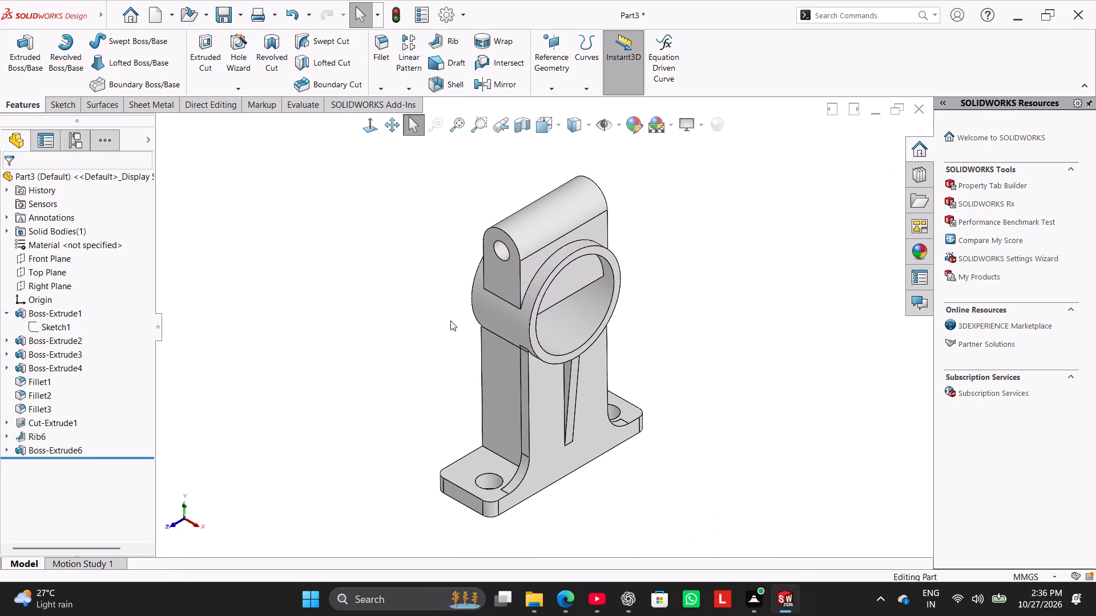
{"action": "middle_click_drag", "start_coordinate": [434, 322], "coordinate": [398, 279]}
Use Delete Face with Delete and Patch to remove the new extrusion's flat underside and two end faces inside the ring's bore.
{"action": "left_click", "coordinate": [221, 103]}
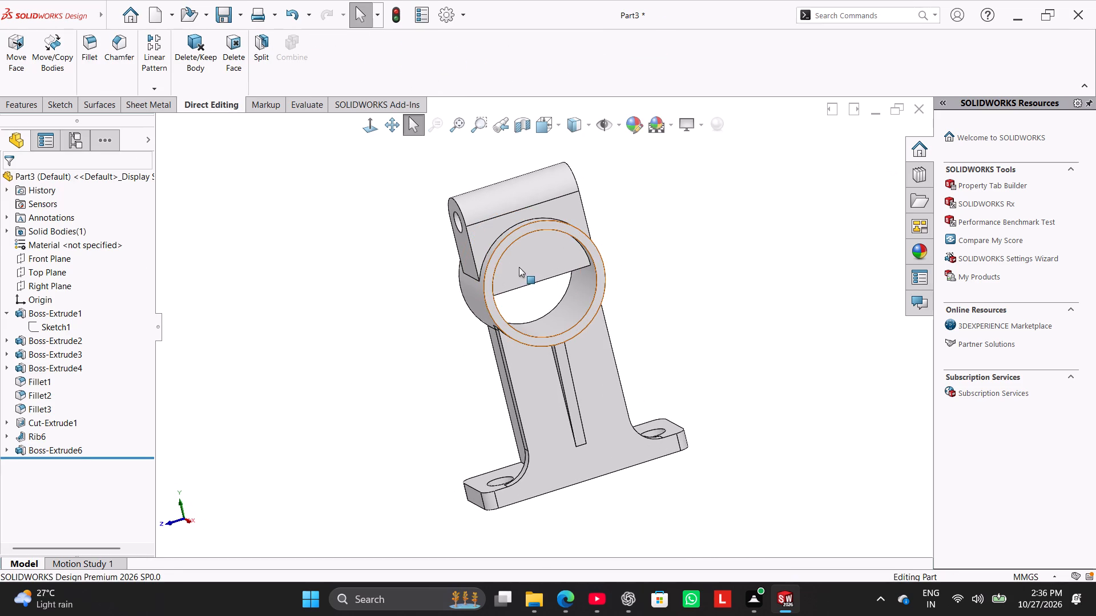
{"action": "left_click", "coordinate": [520, 267]}
{"action": "middle_click_drag", "start_coordinate": [343, 294], "coordinate": [512, 461]}
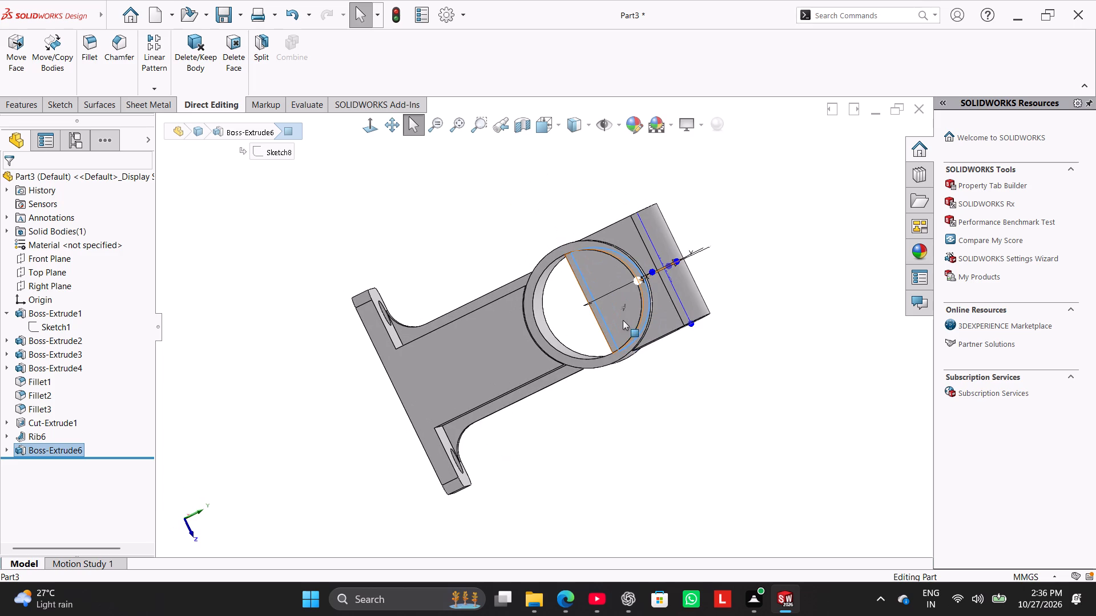
{"action": "left_click", "coordinate": [623, 320]}
{"action": "middle_click_drag", "start_coordinate": [613, 312], "coordinate": [664, 275]}
{"action": "left_click", "coordinate": [595, 321]}
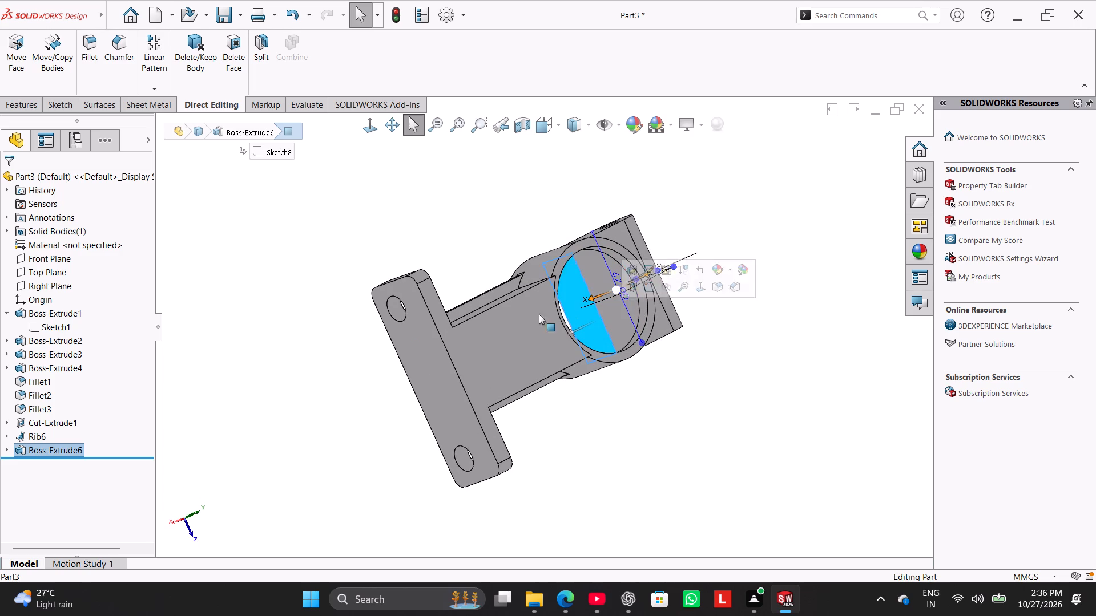
{"action": "left_click", "coordinate": [236, 53]}
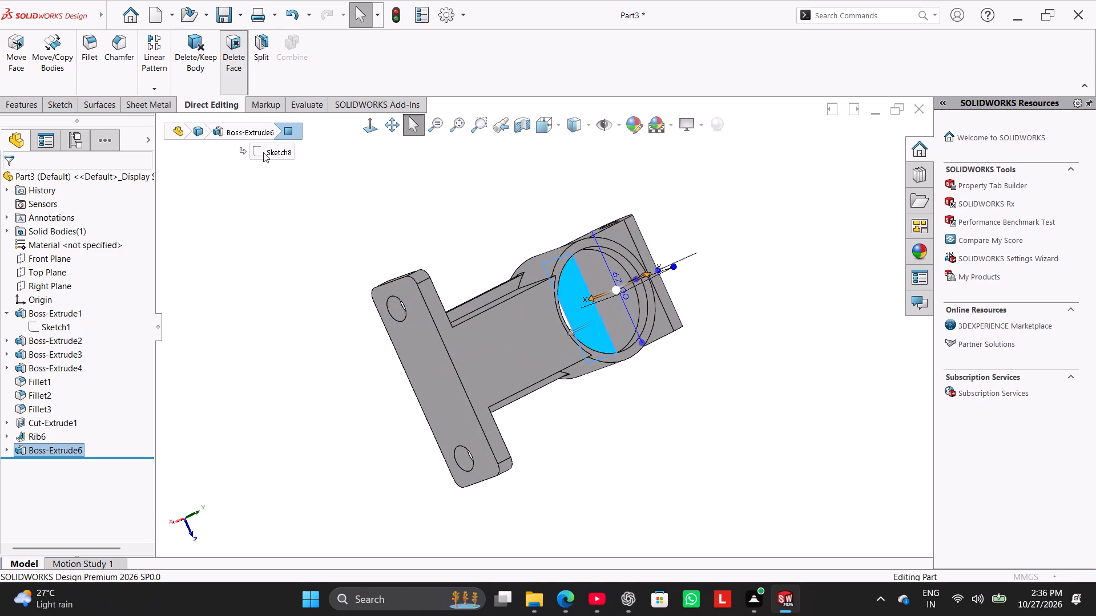
{"action": "left_click", "coordinate": [611, 313]}
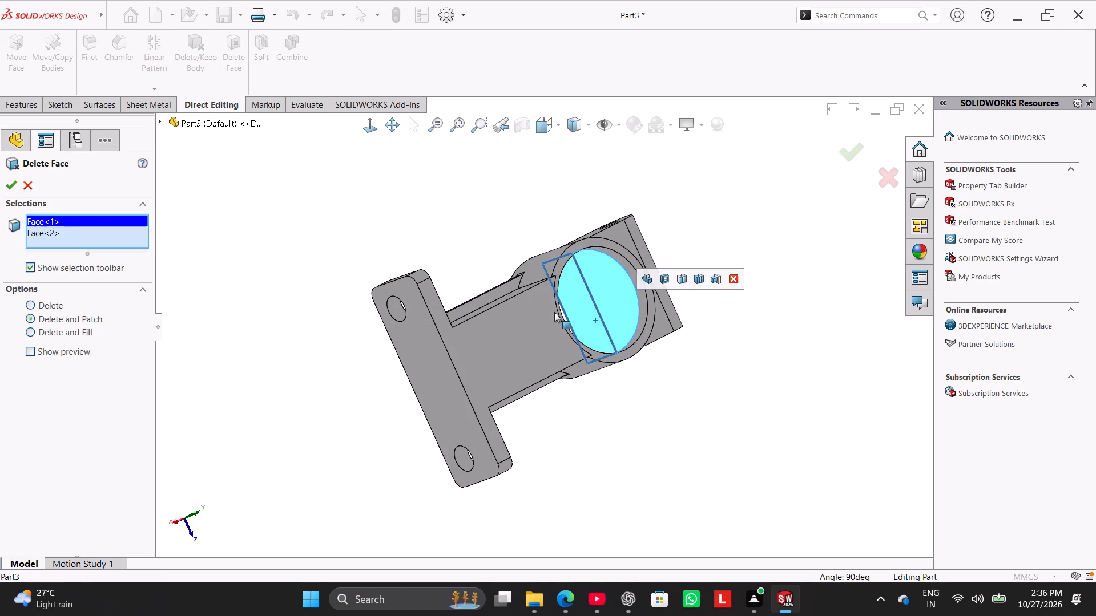
{"action": "middle_click_drag", "start_coordinate": [474, 258], "coordinate": [241, 180]}
{"action": "left_click", "coordinate": [501, 281]}
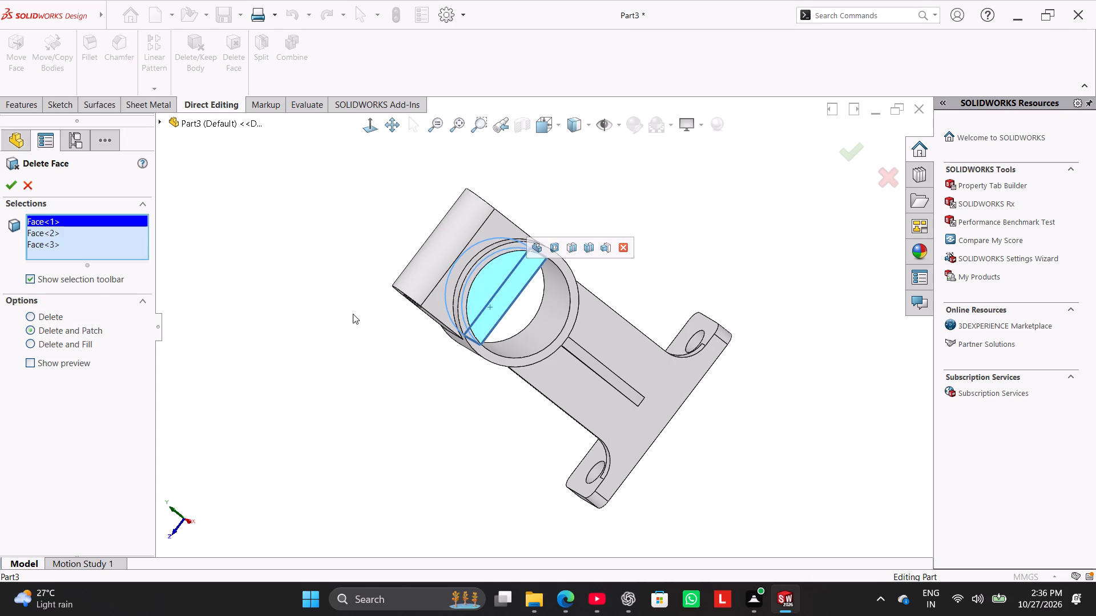
{"action": "middle_click_drag", "start_coordinate": [344, 308], "coordinate": [417, 242]}
{"action": "left_click", "coordinate": [14, 188]}
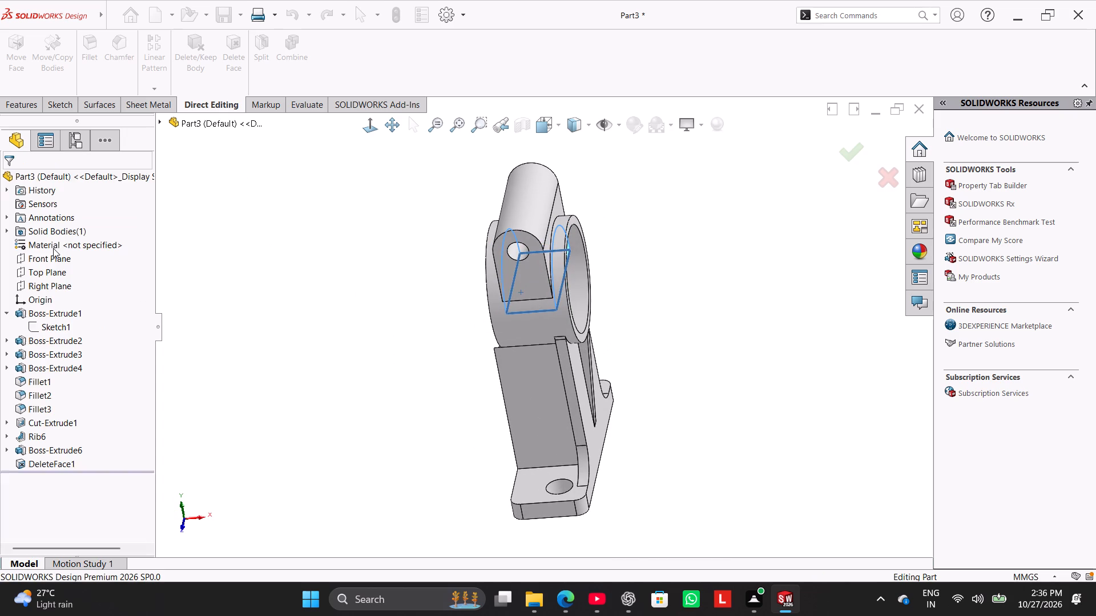
{"action": "left_click", "coordinate": [296, 302]}
Examine the bracket from several sides and check the diameter dimensions in the ring's sketch.
{"action": "right_click_drag", "start_coordinate": [269, 340], "coordinate": [341, 250]}
{"action": "middle_click_drag", "start_coordinate": [249, 296], "coordinate": [202, 200]}
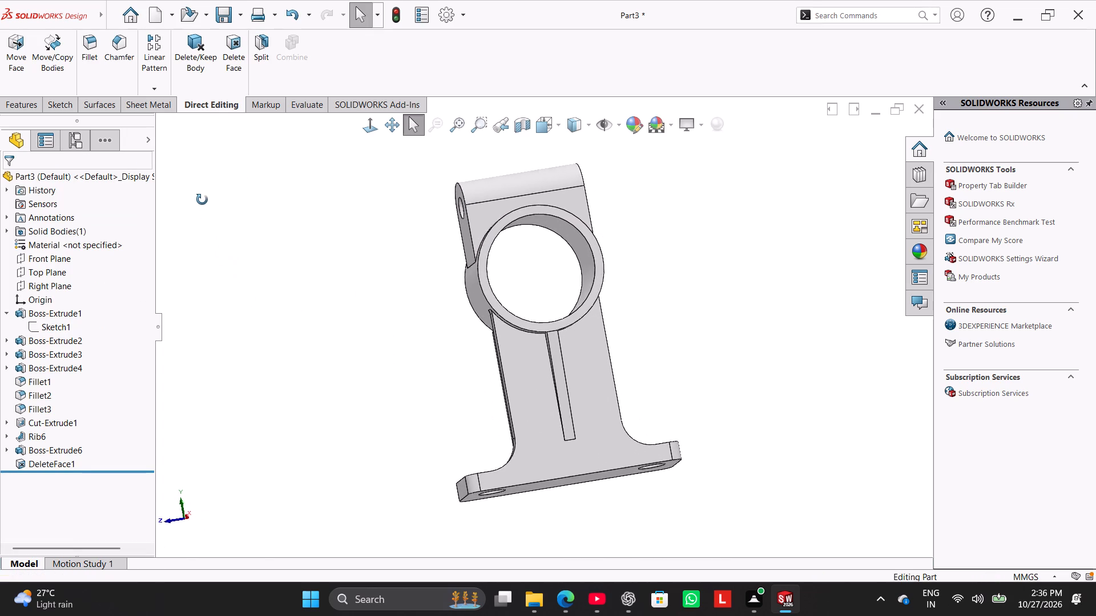
{"action": "middle_click_drag", "start_coordinate": [202, 200], "coordinate": [276, 331]}
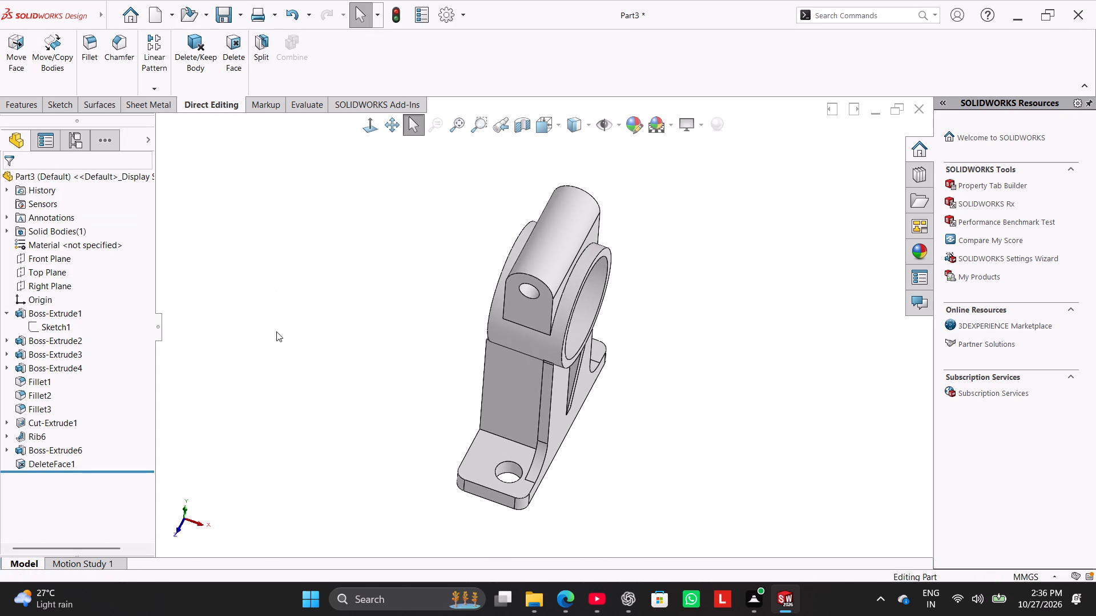
{"action": "right_click_drag", "start_coordinate": [277, 336], "coordinate": [428, 228]}
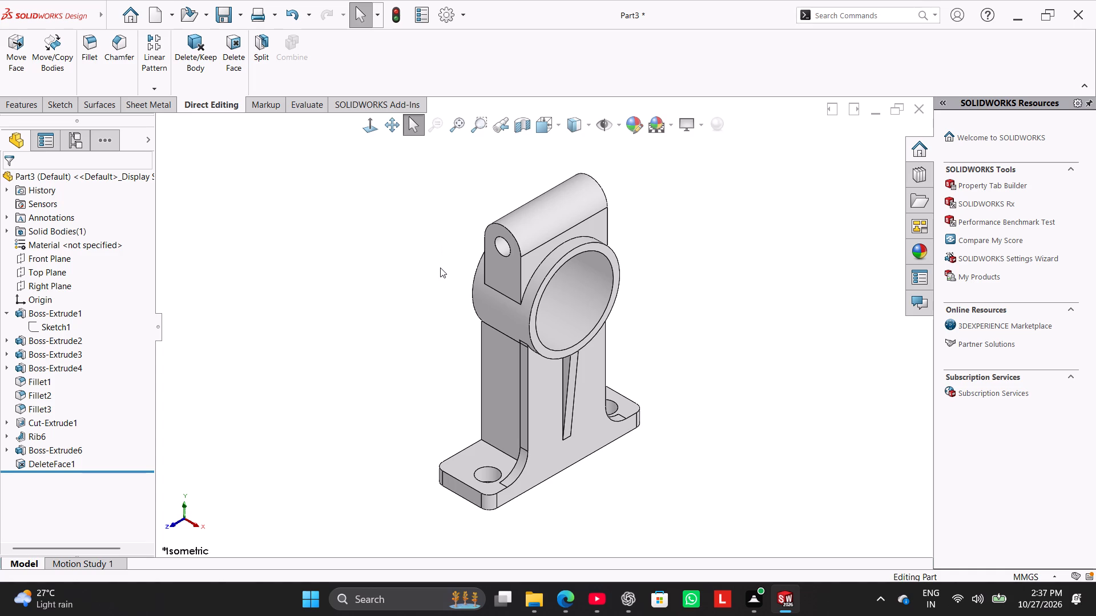
{"action": "right_click", "coordinate": [61, 310]}
{"action": "left_click", "coordinate": [86, 279]}
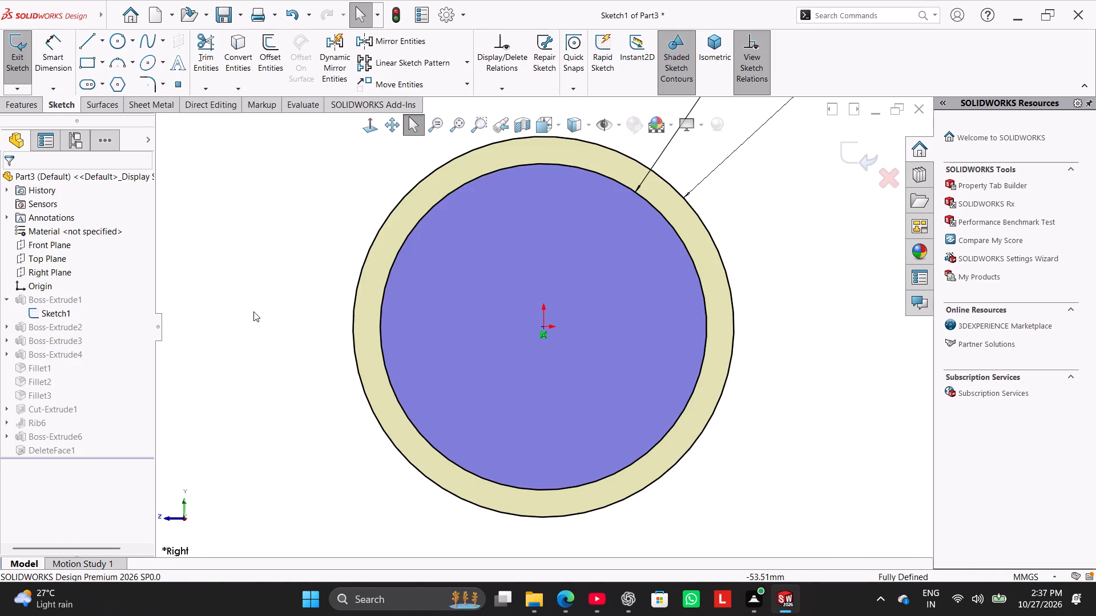
{"action": "scroll", "coordinate": [391, 355], "scroll_direction": "up", "scroll_amount": 5}
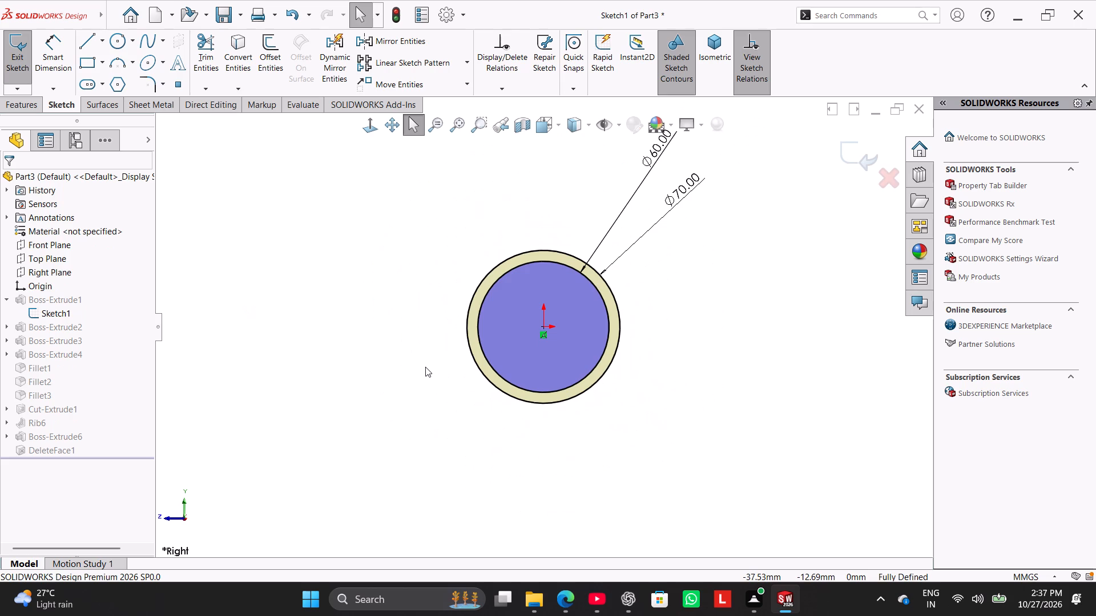
{"action": "scroll", "coordinate": [425, 367], "scroll_direction": "up", "scroll_amount": 1}
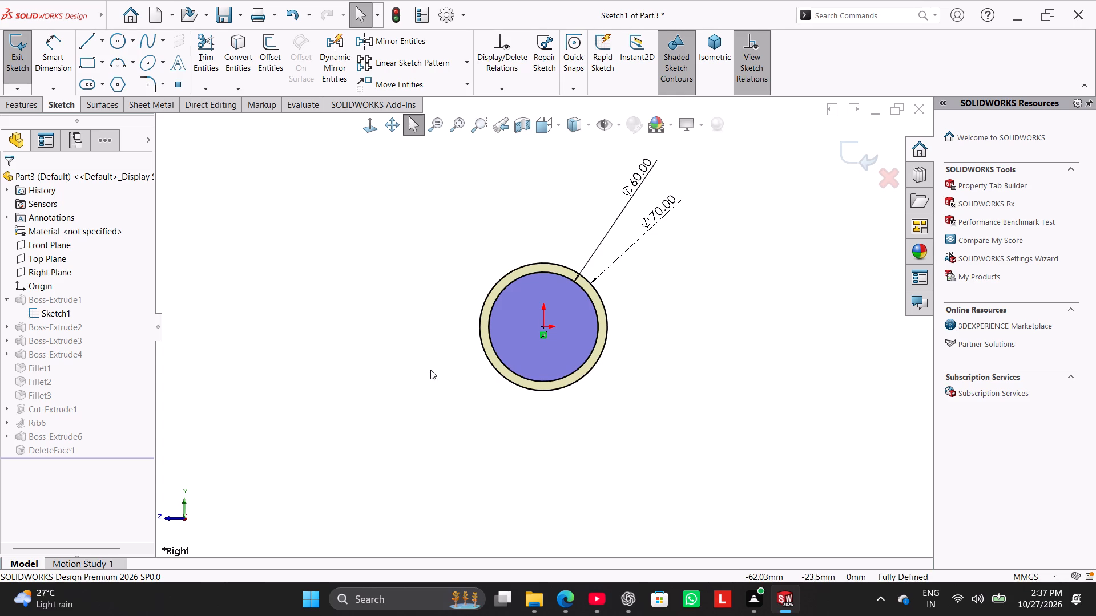
{"action": "left_click", "coordinate": [19, 62]}
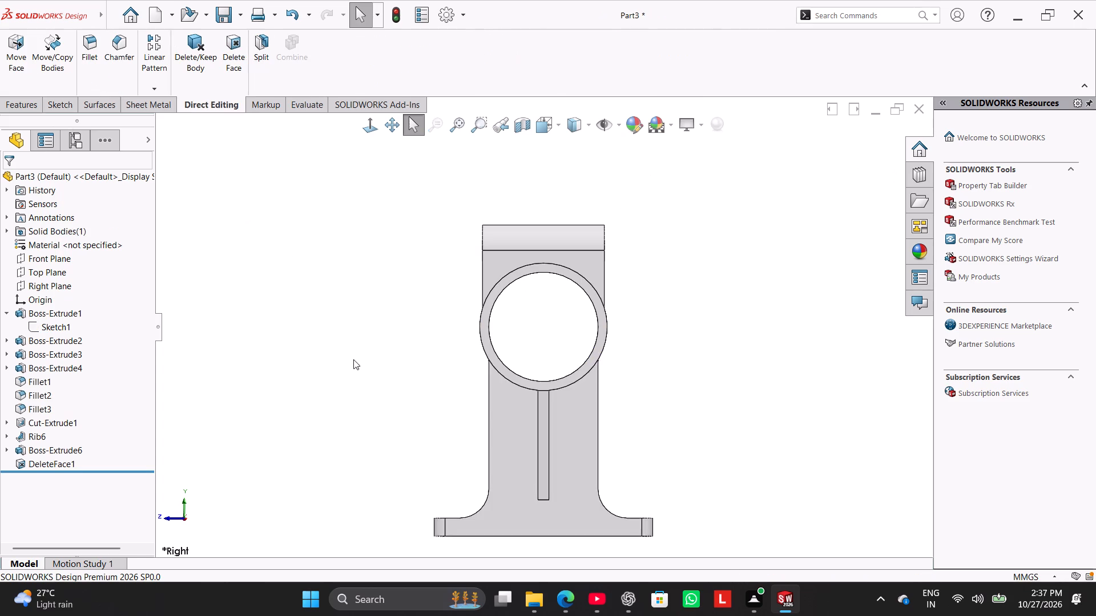
{"action": "right_click_drag", "start_coordinate": [352, 359], "coordinate": [408, 274]}
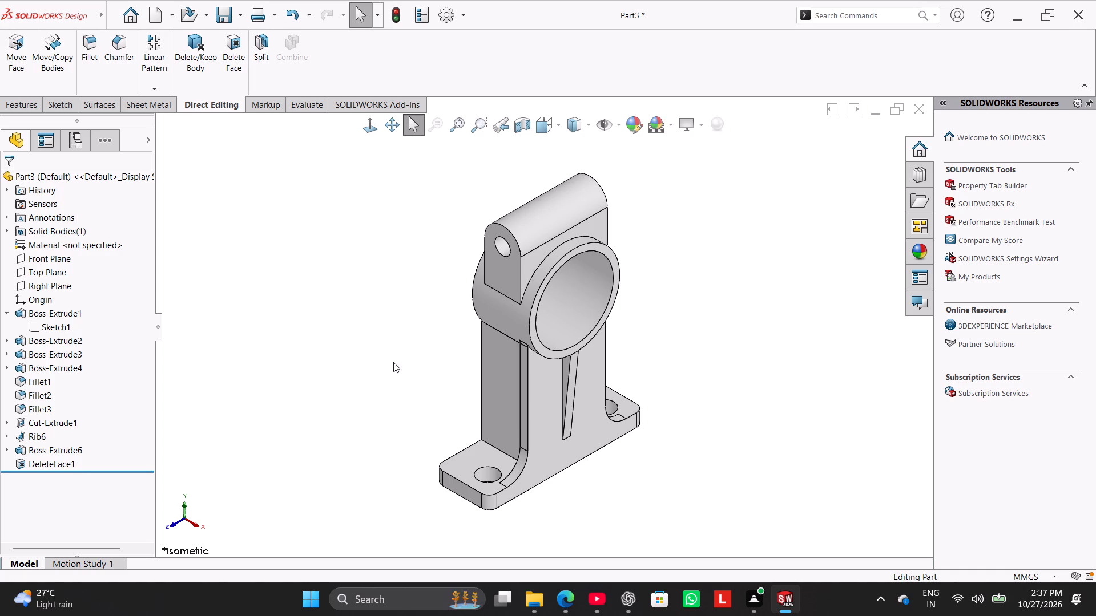
{"action": "middle_click_drag", "start_coordinate": [414, 372], "coordinate": [433, 341]}
{"action": "right_click_drag", "start_coordinate": [418, 355], "coordinate": [436, 290]}
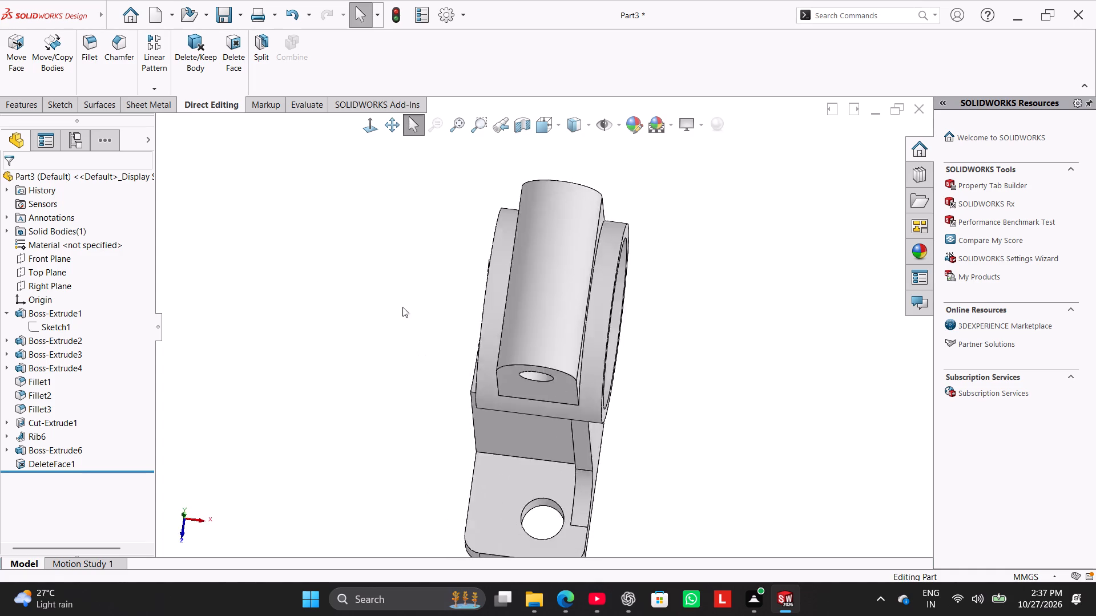
{"action": "right_click_drag", "start_coordinate": [312, 459], "coordinate": [443, 226]}
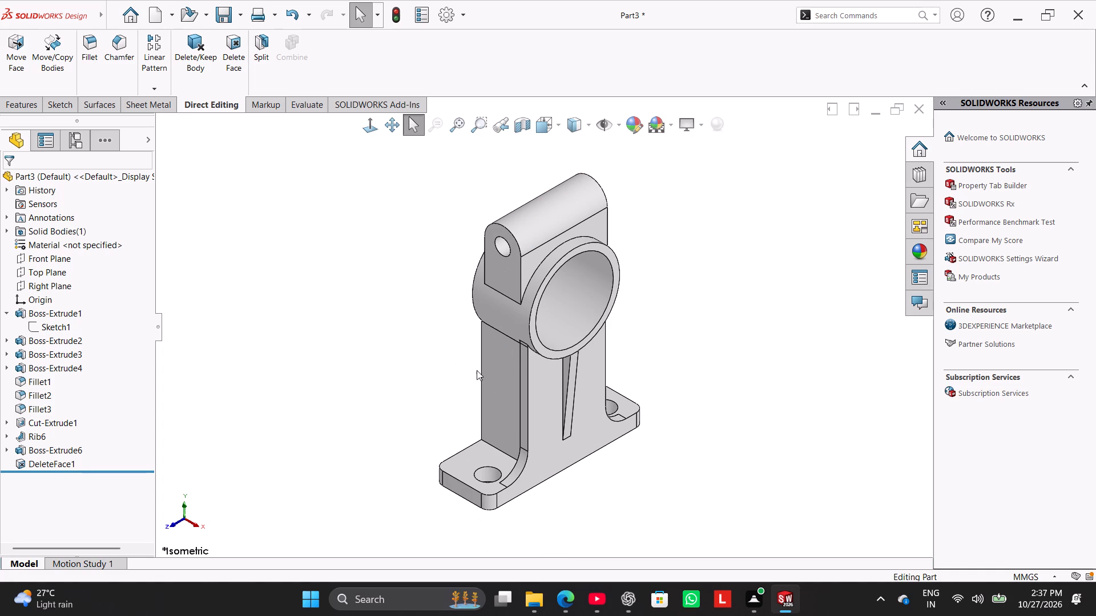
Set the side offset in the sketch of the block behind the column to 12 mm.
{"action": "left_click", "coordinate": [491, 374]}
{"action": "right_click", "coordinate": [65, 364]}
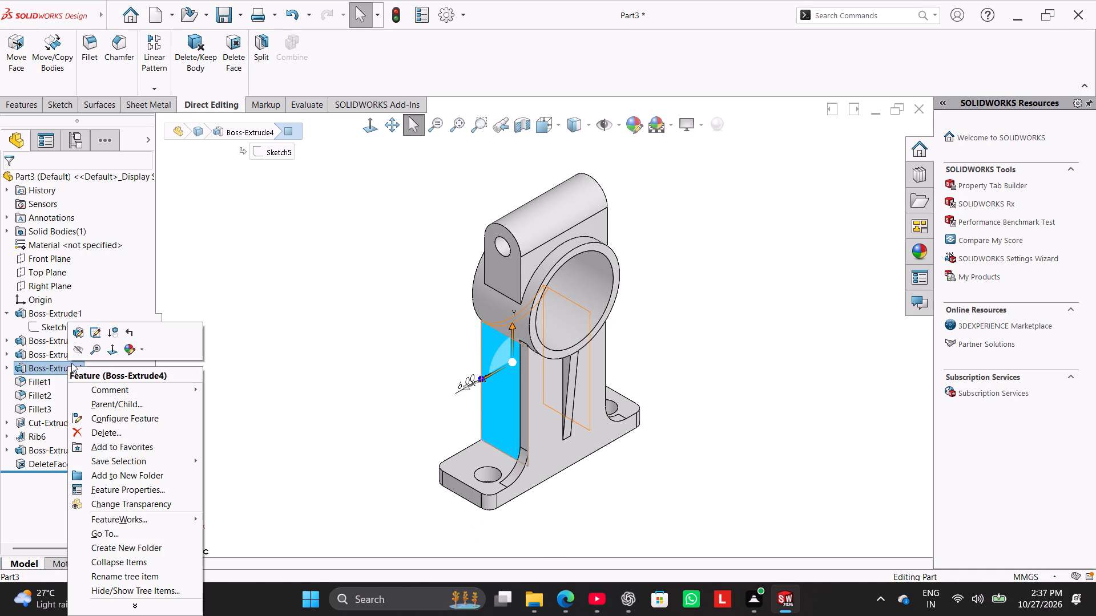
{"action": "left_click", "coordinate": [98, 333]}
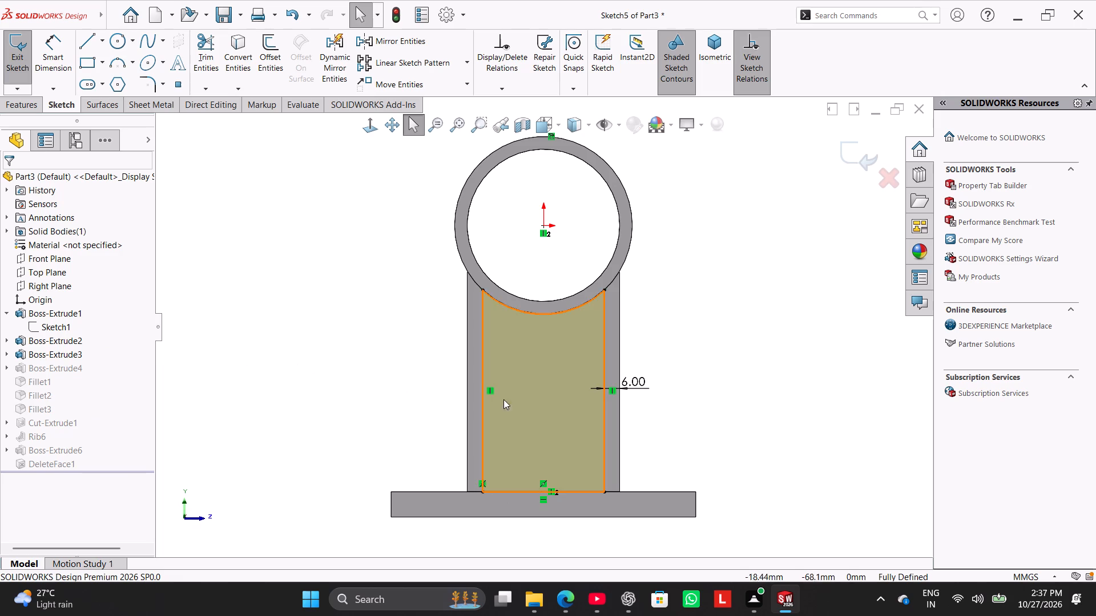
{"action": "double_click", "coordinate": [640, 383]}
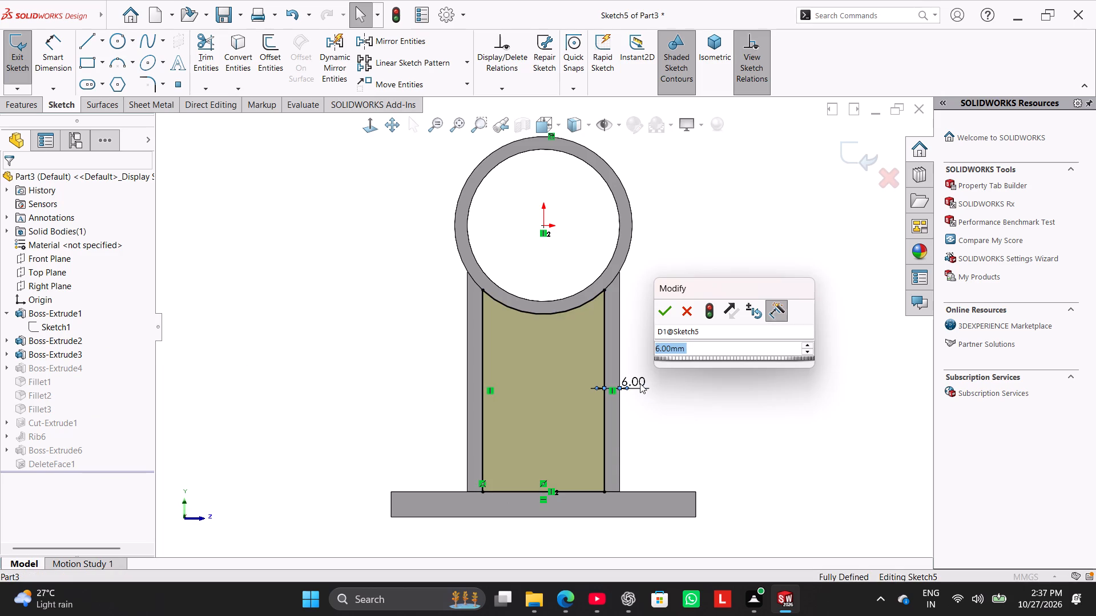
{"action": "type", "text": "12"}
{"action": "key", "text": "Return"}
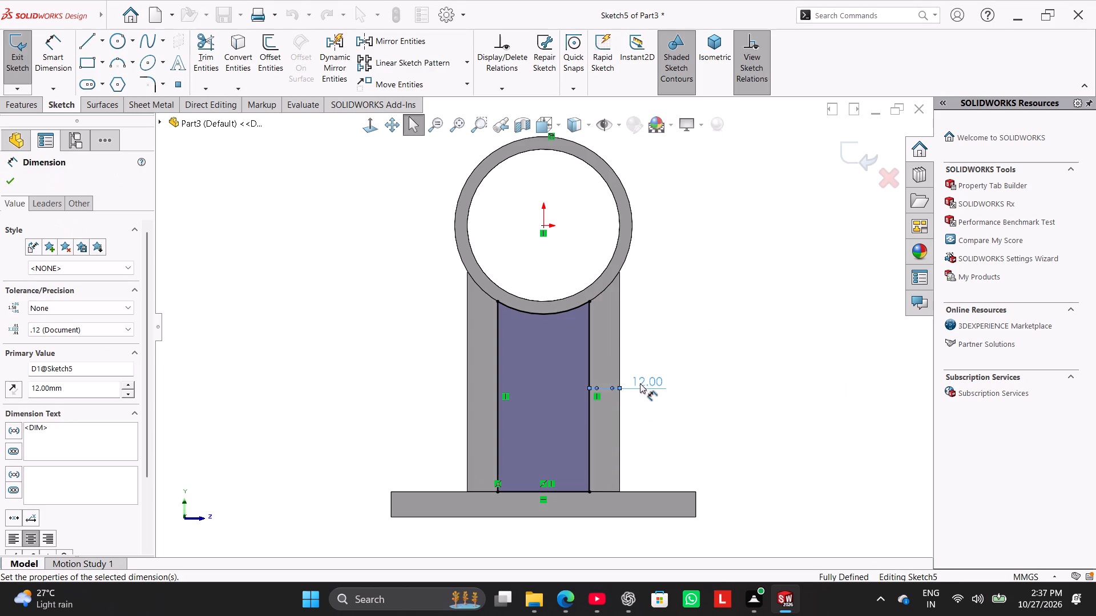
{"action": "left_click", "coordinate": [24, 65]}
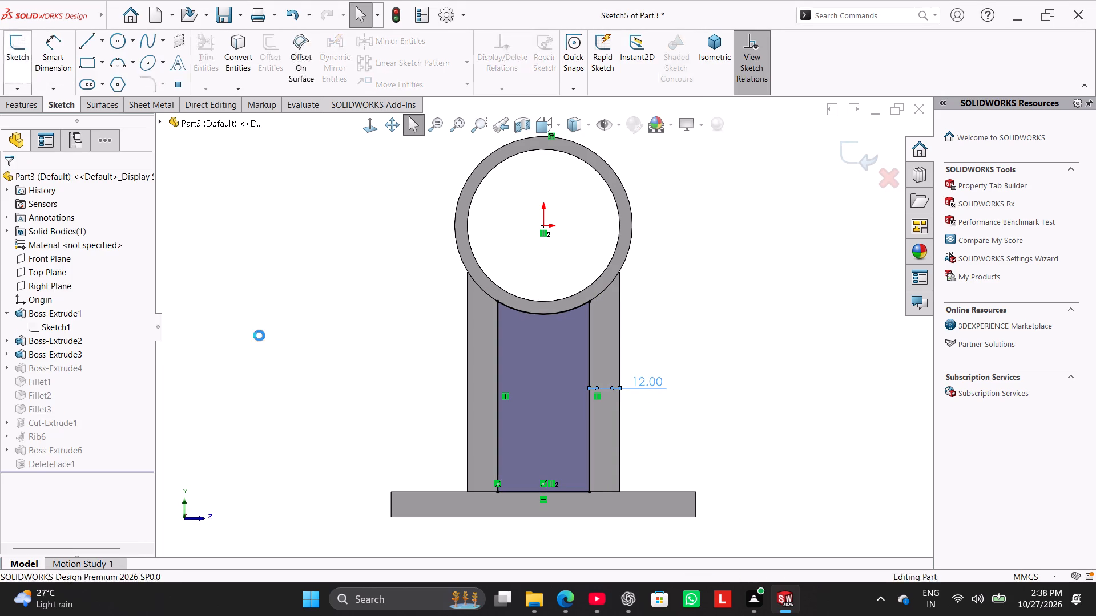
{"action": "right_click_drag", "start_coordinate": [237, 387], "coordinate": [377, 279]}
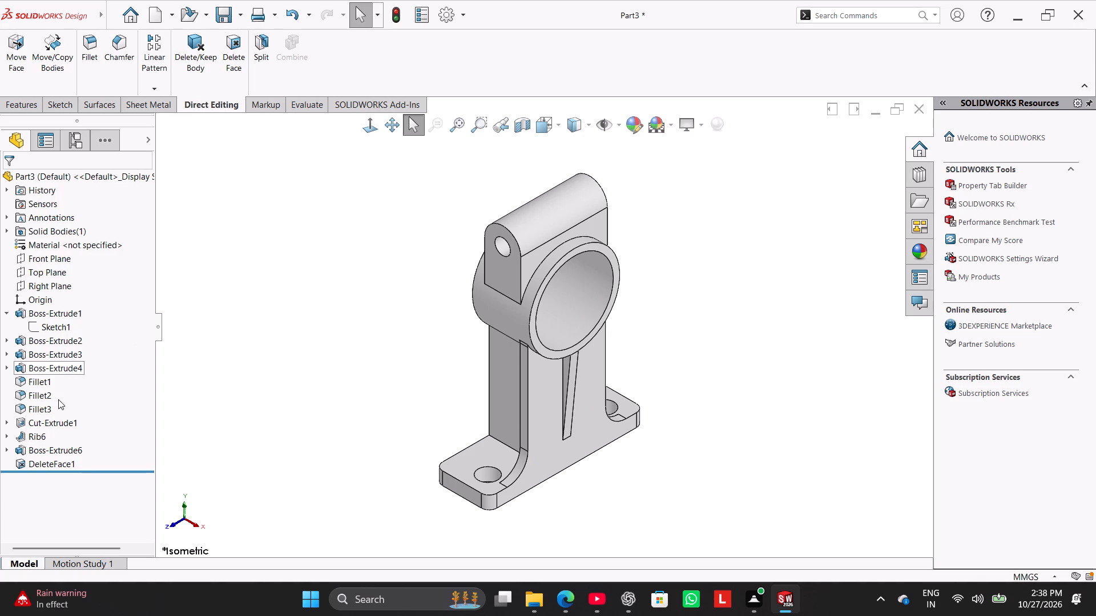
Set the side offset in the sketch of the block behind the column to 18 mm.
{"action": "right_click", "coordinate": [66, 369]}
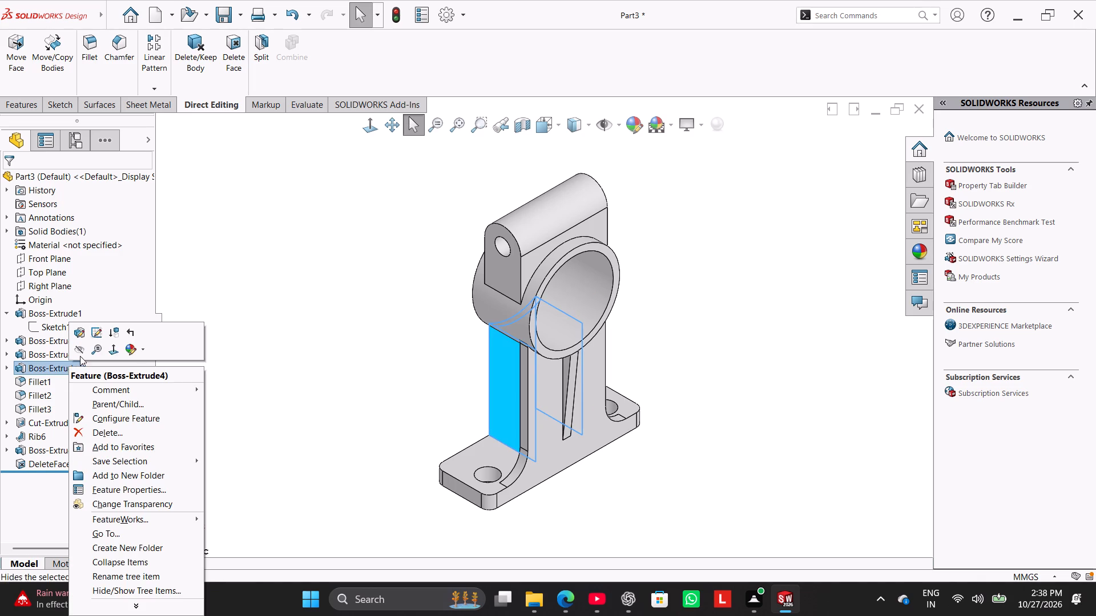
{"action": "left_click", "coordinate": [91, 333]}
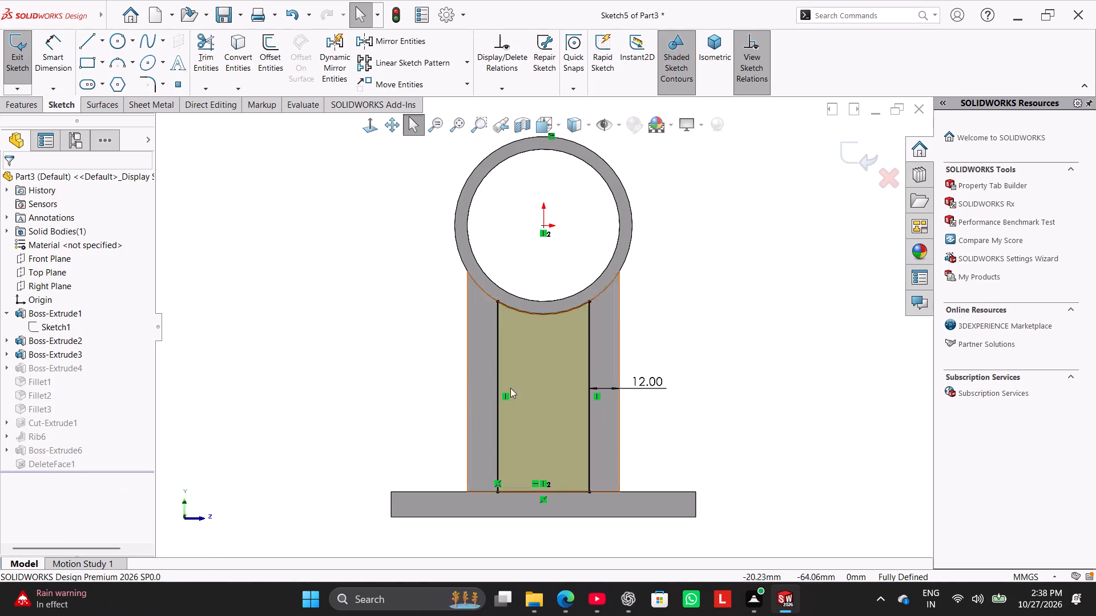
{"action": "double_click", "coordinate": [648, 378]}
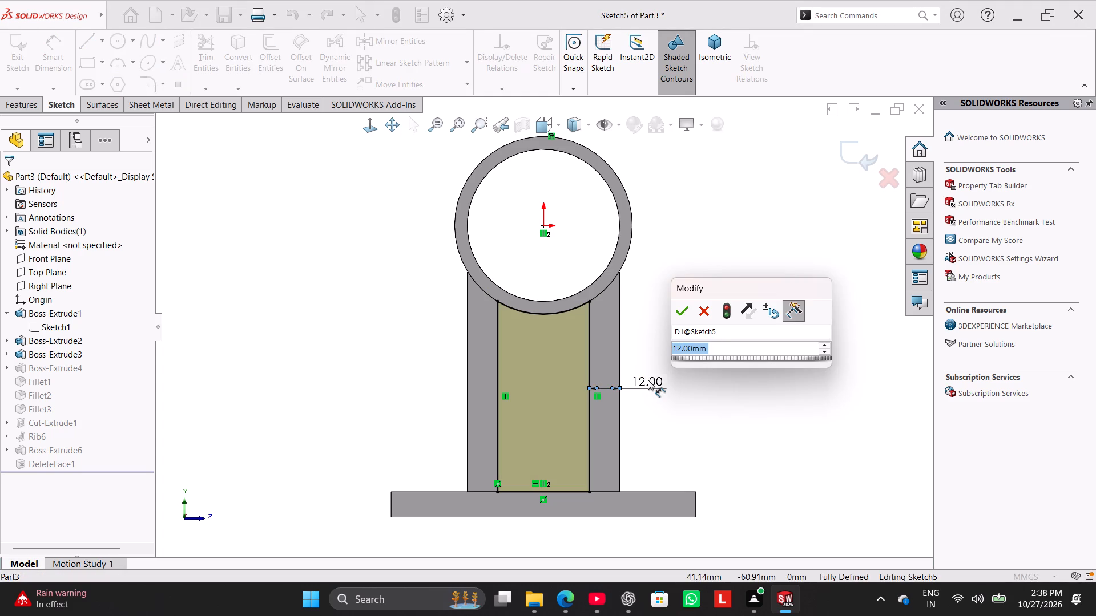
{"action": "type", "text": "18"}
{"action": "key", "text": "Return"}
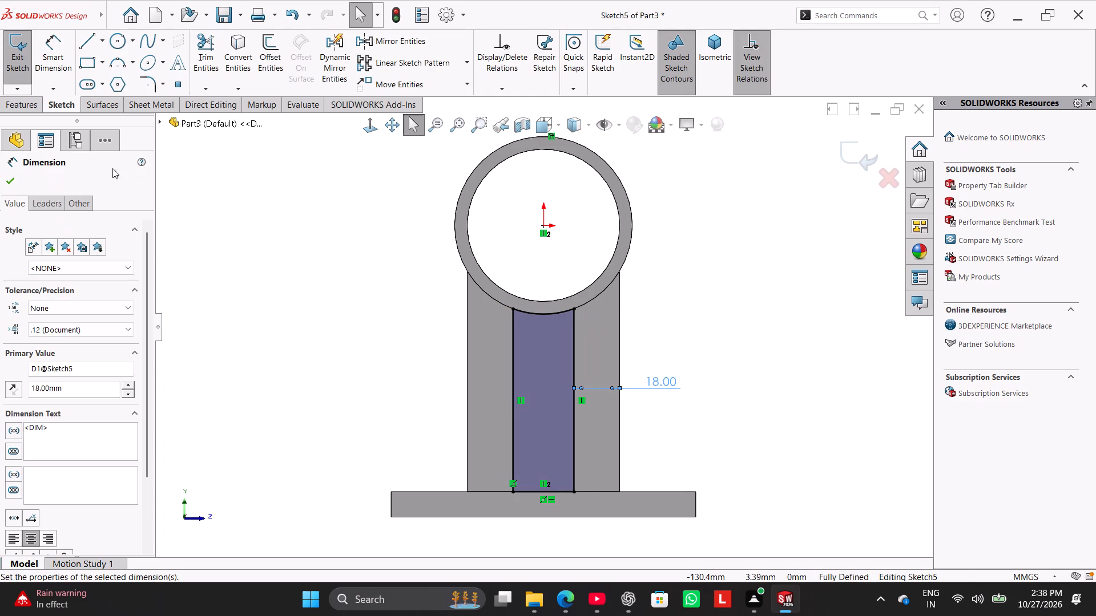
{"action": "left_click", "coordinate": [10, 56]}
{"action": "right_click_drag", "start_coordinate": [249, 385], "coordinate": [382, 286]}
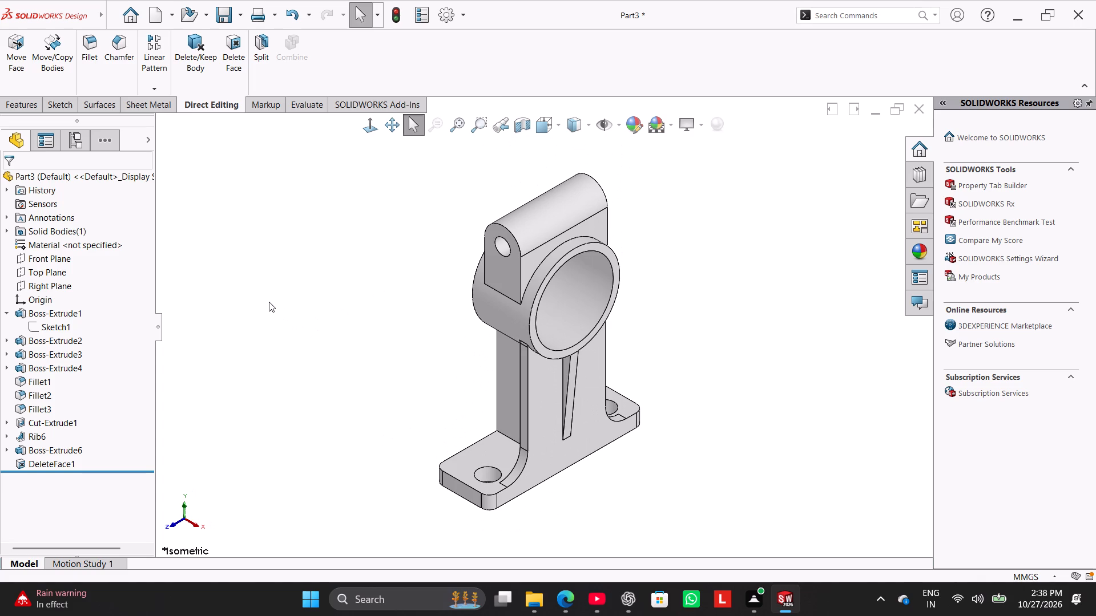
Examine the narrowed rear block and check the column plate's sketch and its width dimension.
{"action": "middle_click_drag", "start_coordinate": [269, 303], "coordinate": [340, 356]}
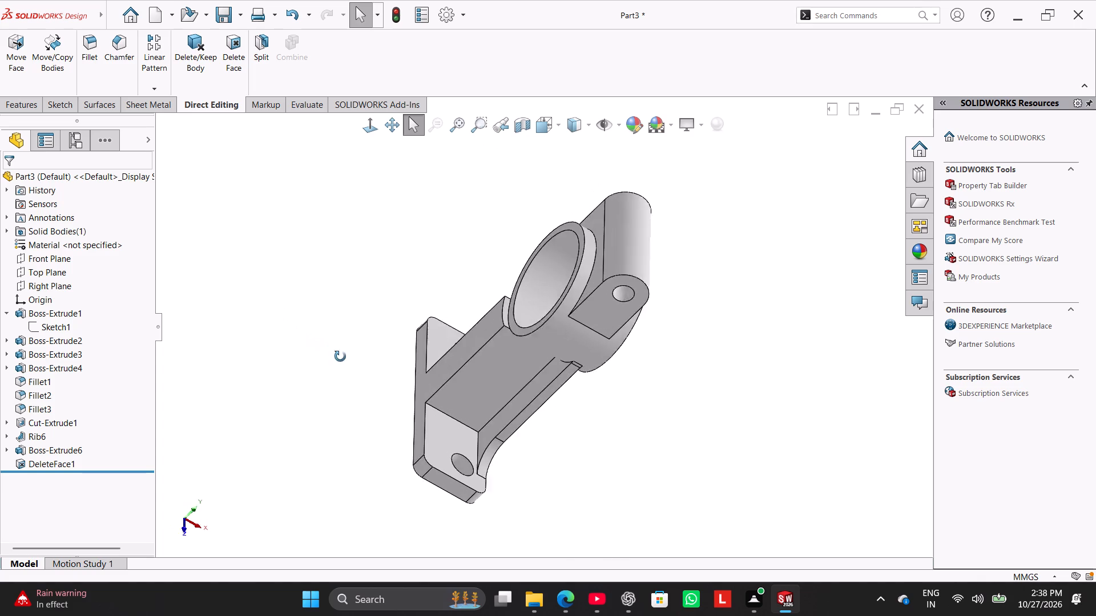
{"action": "middle_click_drag", "start_coordinate": [340, 356], "coordinate": [358, 382]}
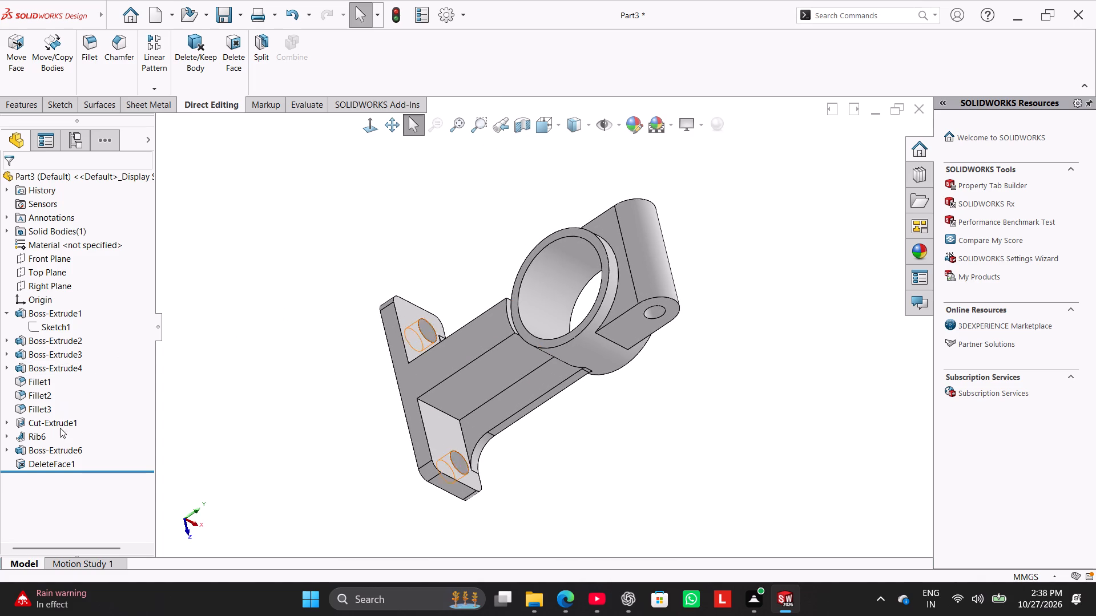
{"action": "right_click", "coordinate": [63, 360]}
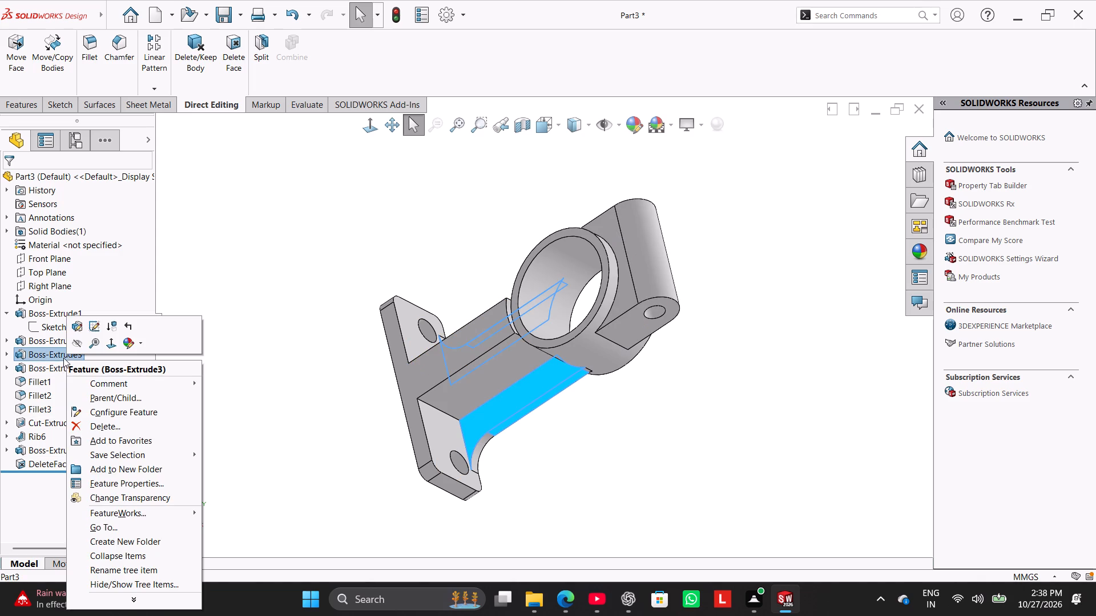
{"action": "left_click", "coordinate": [97, 327]}
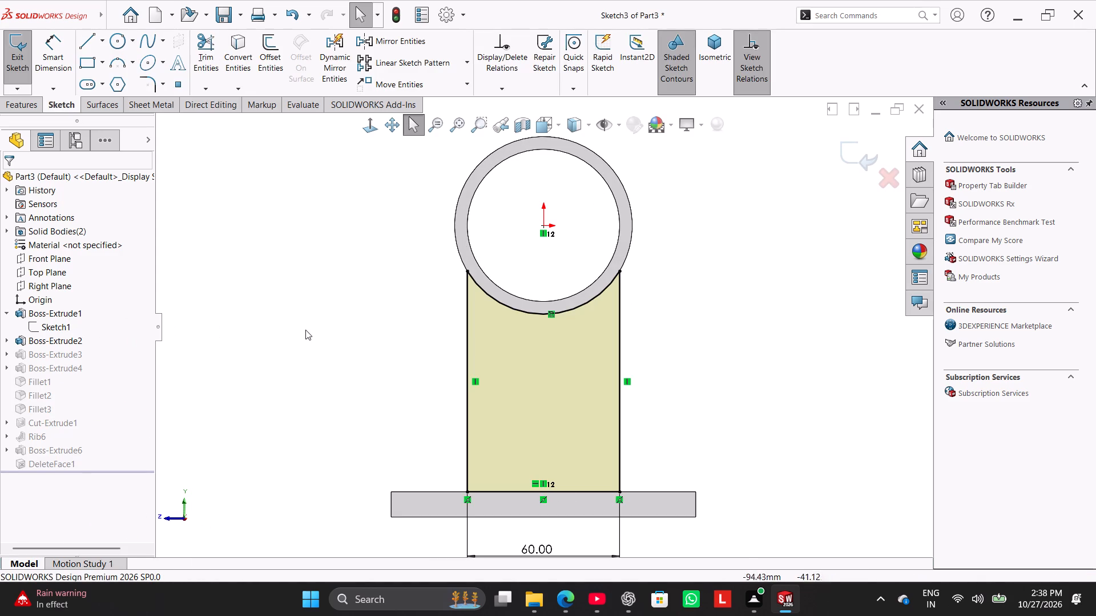
{"action": "middle_click_drag", "start_coordinate": [320, 327], "coordinate": [345, 339]}
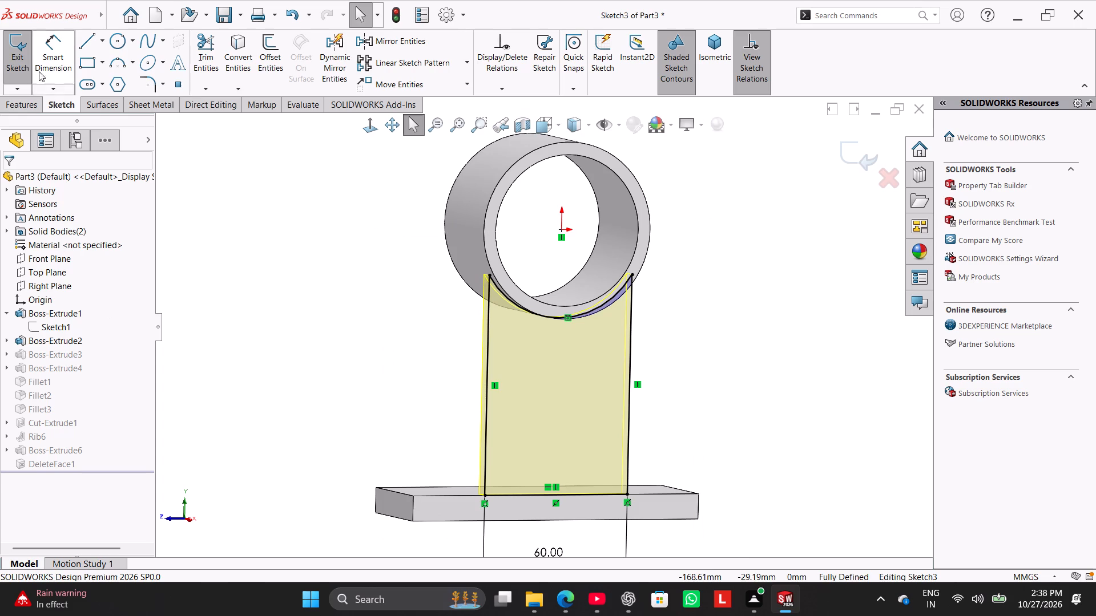
{"action": "left_click", "coordinate": [24, 57]}
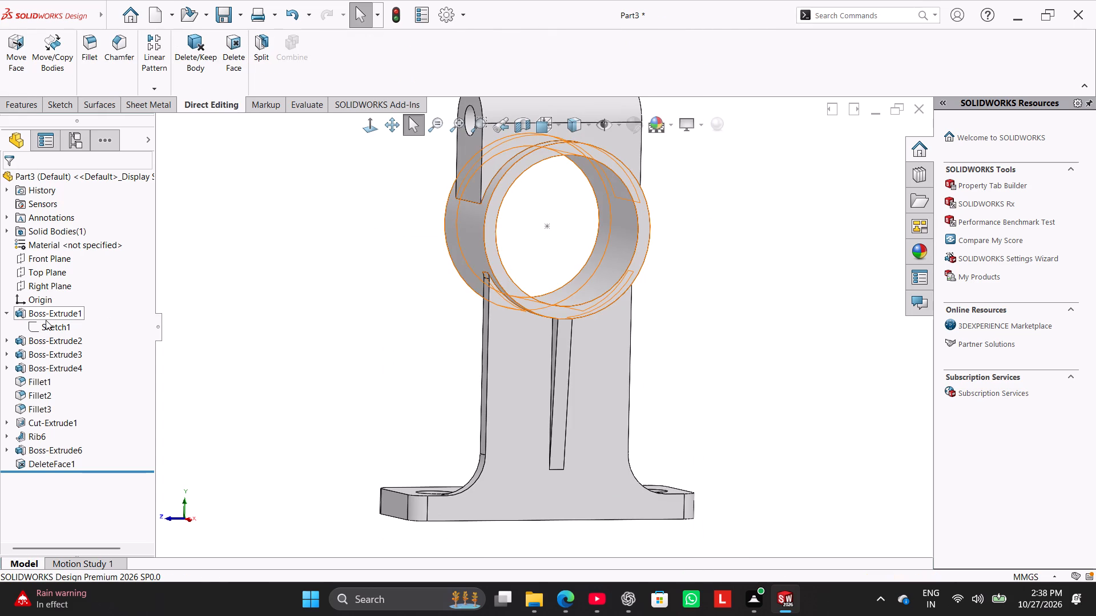
{"action": "left_click", "coordinate": [47, 321]}
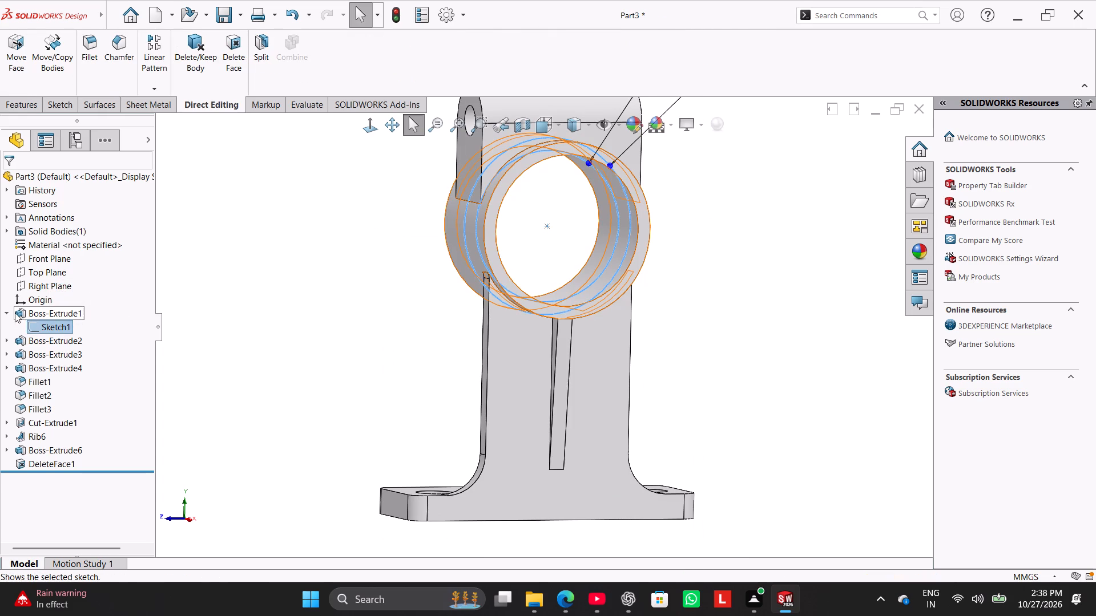
{"action": "left_click", "coordinate": [6, 310]}
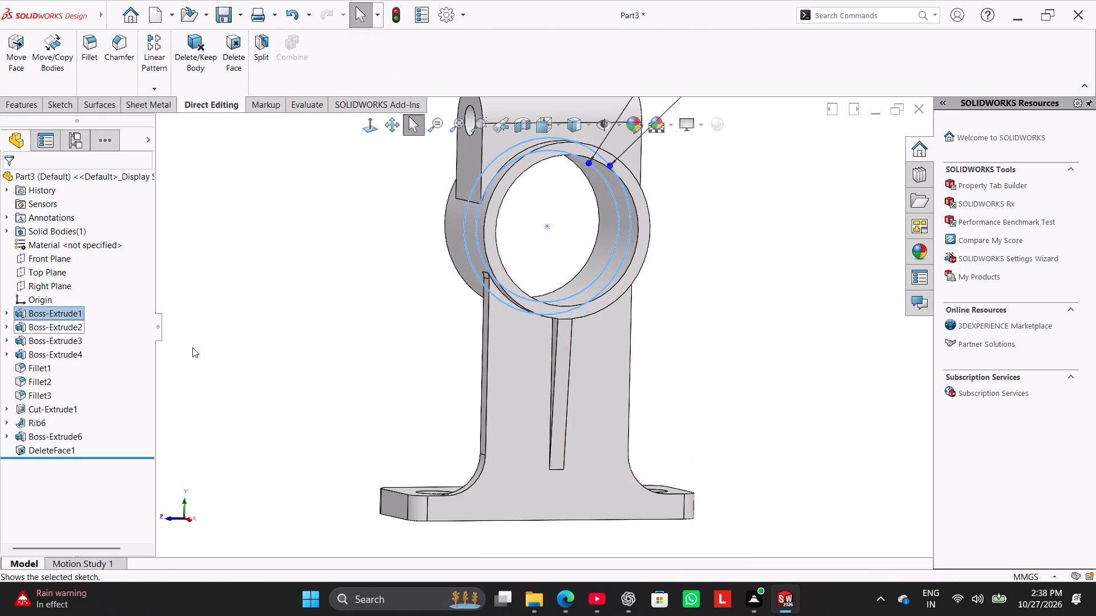
Delete the 18 mm side offset dimension from the rear block's sketch (Boss-Extrude4).
{"action": "middle_click_drag", "start_coordinate": [207, 353], "coordinate": [299, 403]}
{"action": "scroll", "coordinate": [210, 355], "scroll_direction": "down", "scroll_amount": 1}
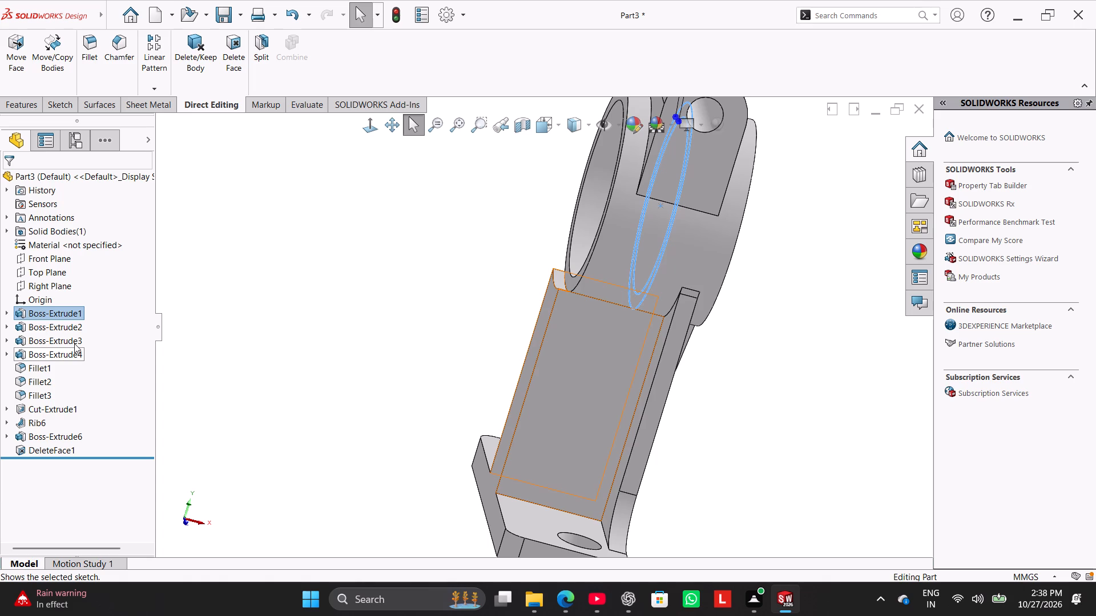
{"action": "right_click", "coordinate": [74, 350]}
{"action": "left_click", "coordinate": [100, 317]}
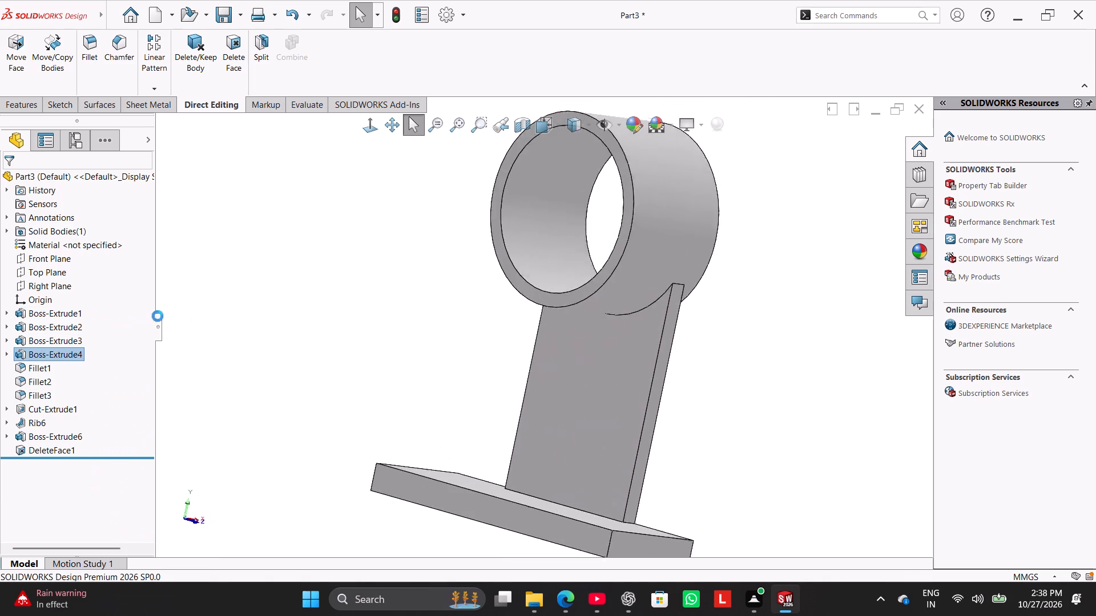
{"action": "right_click", "coordinate": [658, 377]}
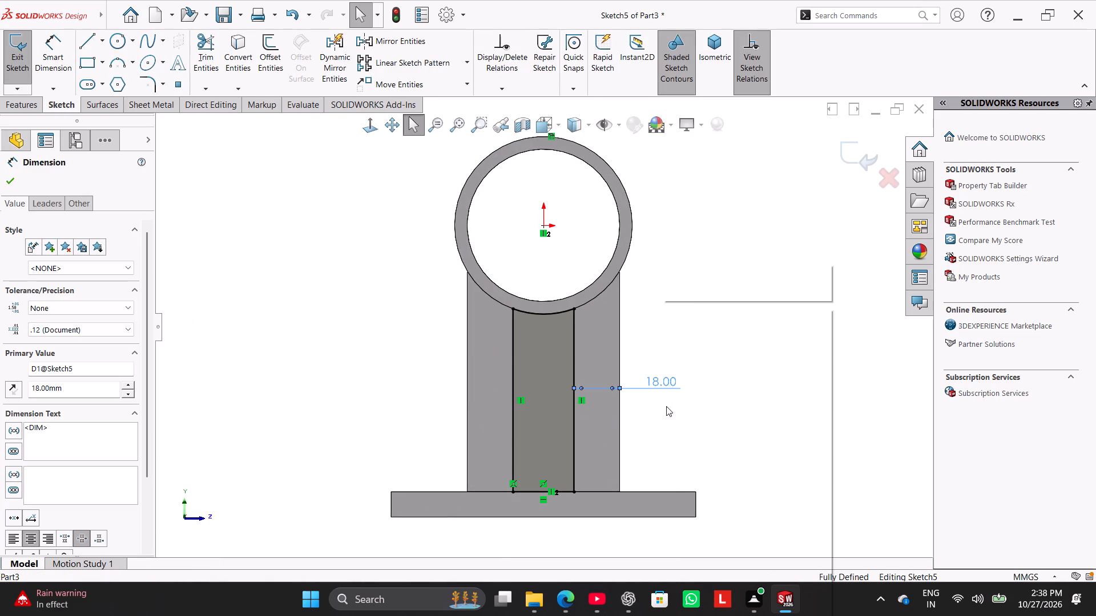
{"action": "left_click", "coordinate": [692, 443]}
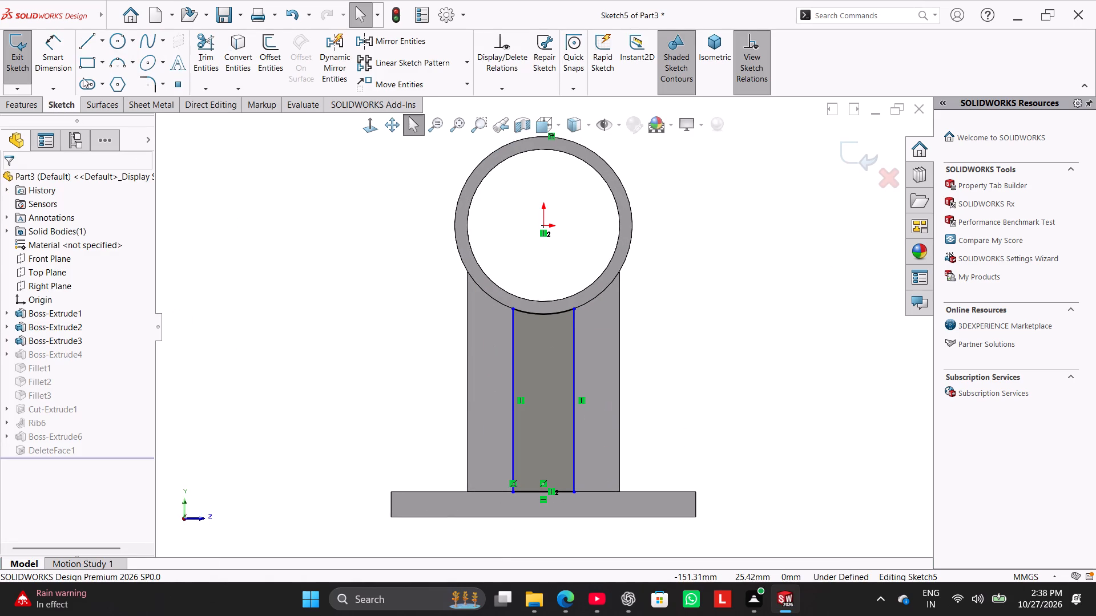
Dimension the spacing between the two vertical lines of the rear block's sketch as 6 mm and exit the sketch.
{"action": "left_click", "coordinate": [55, 54]}
{"action": "left_click", "coordinate": [576, 375]}
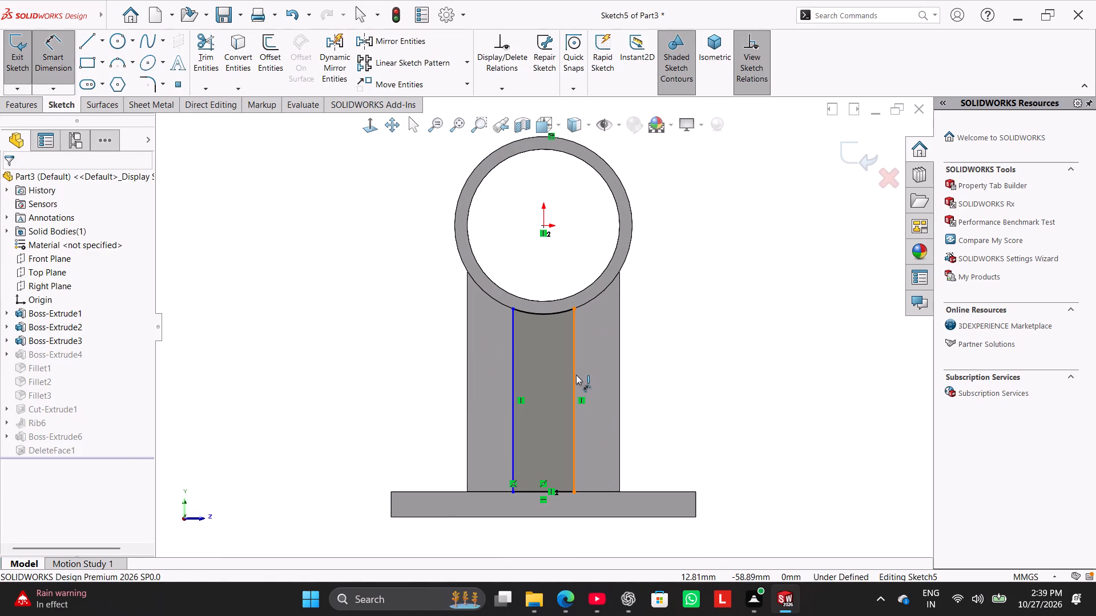
{"action": "left_click", "coordinate": [511, 370]}
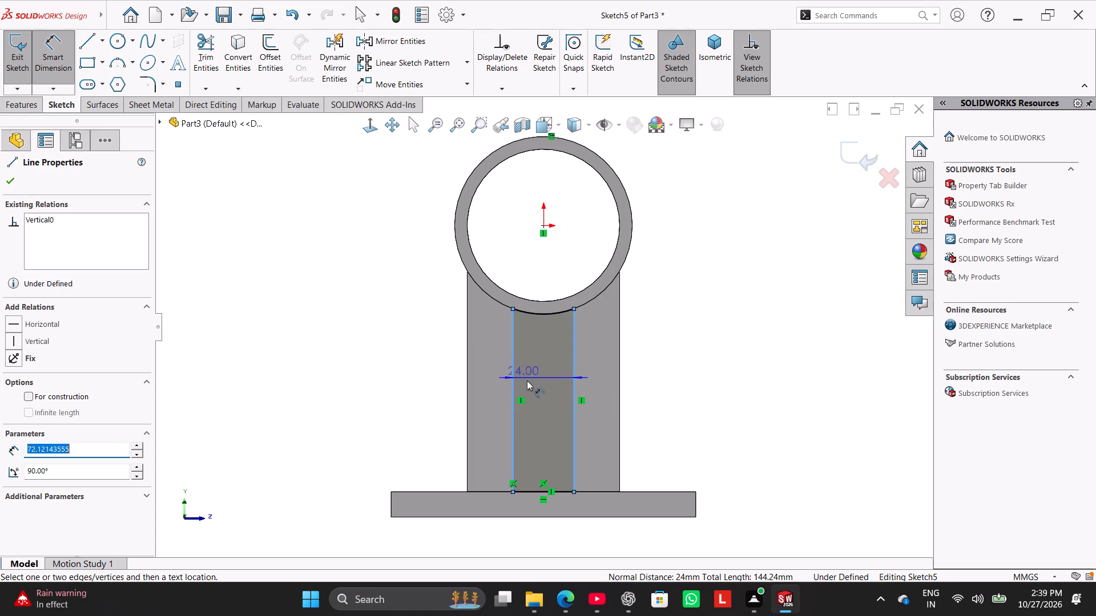
{"action": "left_click", "coordinate": [539, 382]}
{"action": "key", "text": "6"}
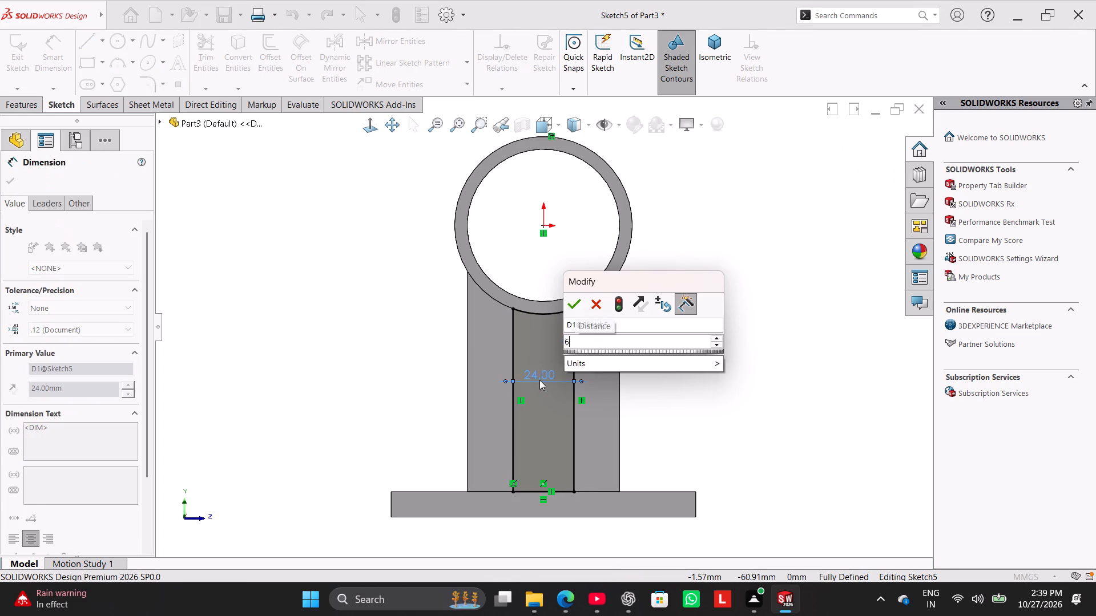
{"action": "key", "text": "Return"}
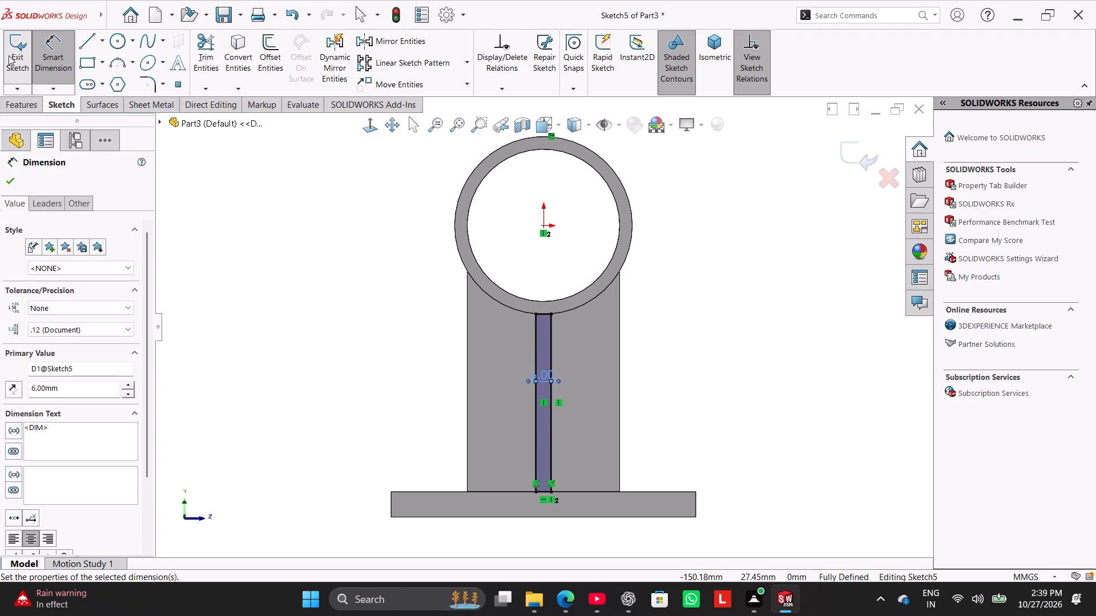
{"action": "left_click", "coordinate": [9, 55]}
Examine the rebuilt bracket from several angles, checking the column's rear side and ribs, and return to the isometric view.
{"action": "right_click_drag", "start_coordinate": [266, 300], "coordinate": [405, 195]}
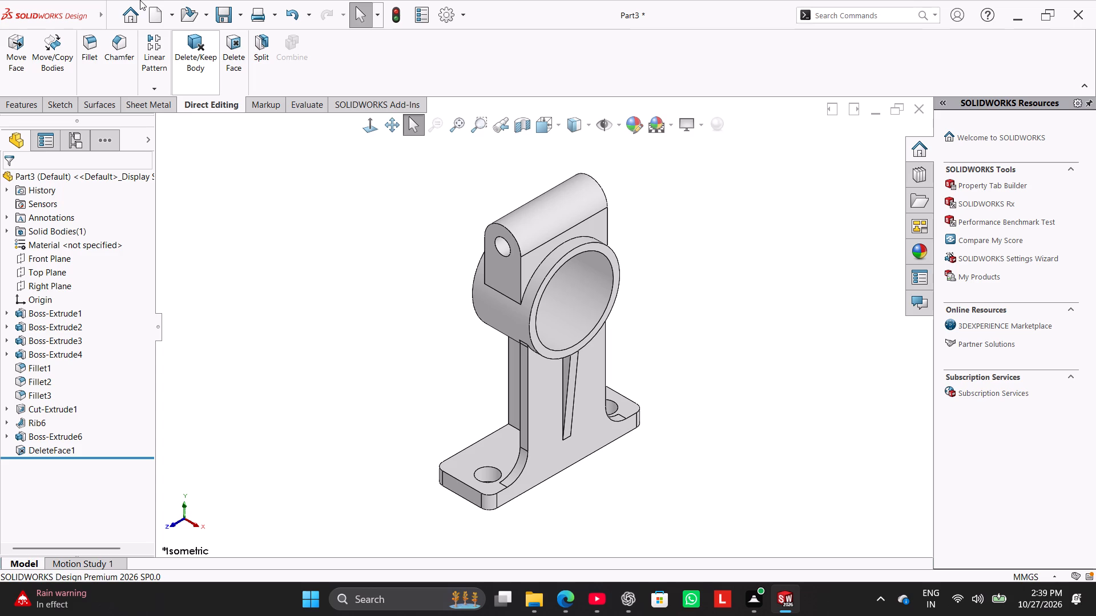
{"action": "middle_click_drag", "start_coordinate": [347, 261], "coordinate": [441, 325]}
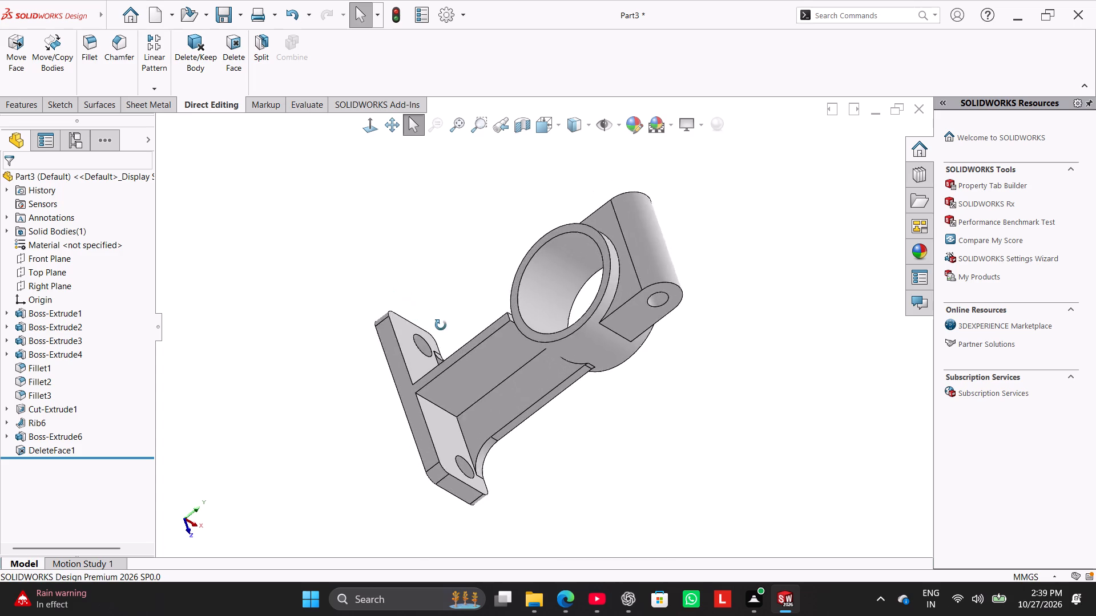
{"action": "middle_click_drag", "start_coordinate": [441, 325], "coordinate": [404, 283]}
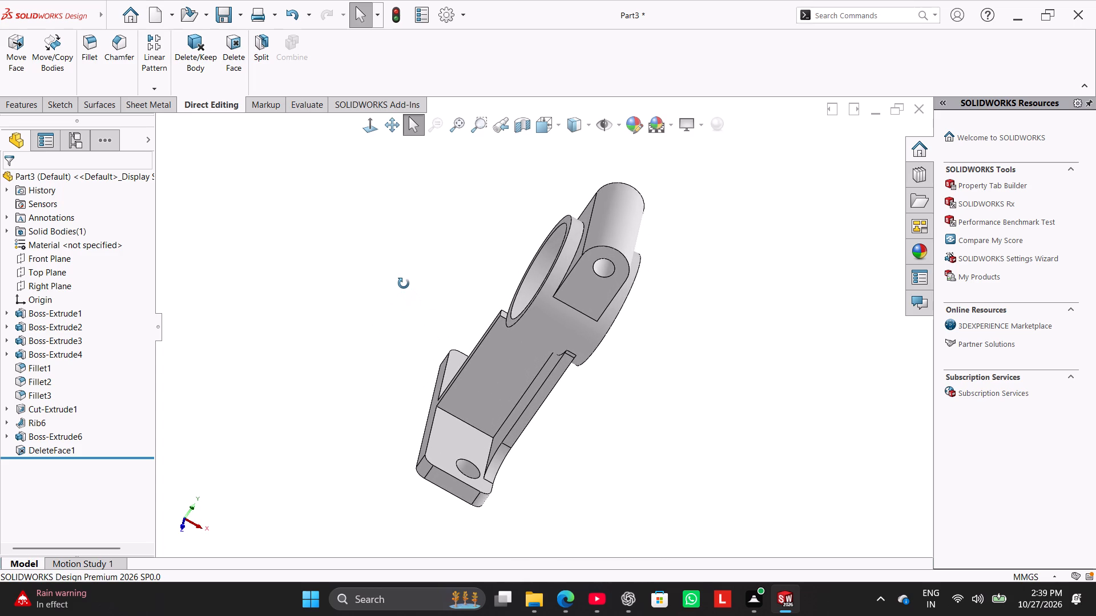
{"action": "middle_click_drag", "start_coordinate": [404, 283], "coordinate": [390, 268]}
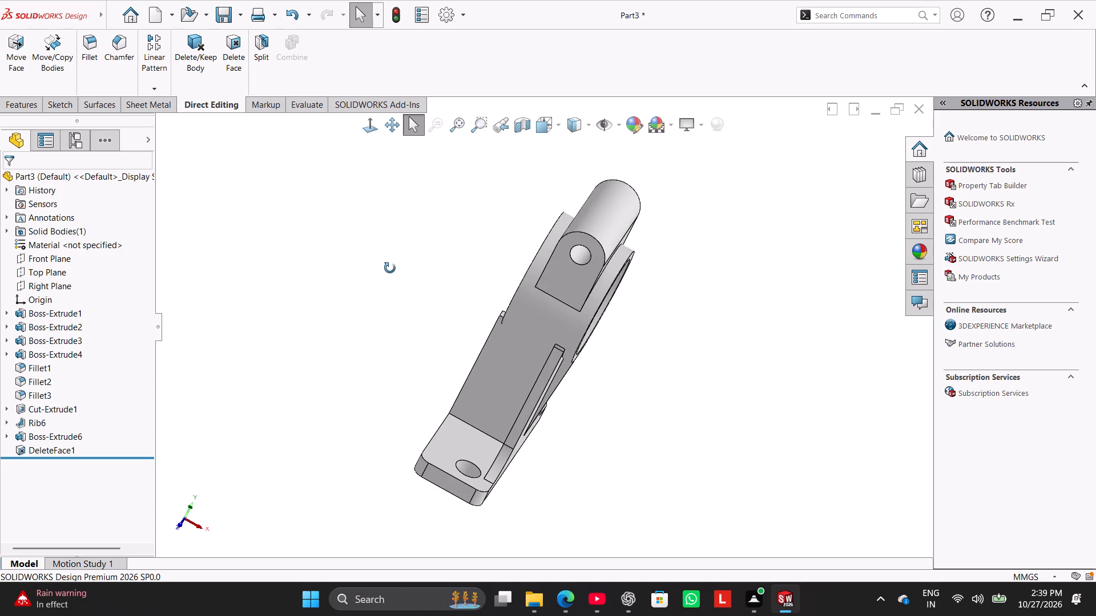
{"action": "middle_click_drag", "start_coordinate": [390, 268], "coordinate": [384, 231]}
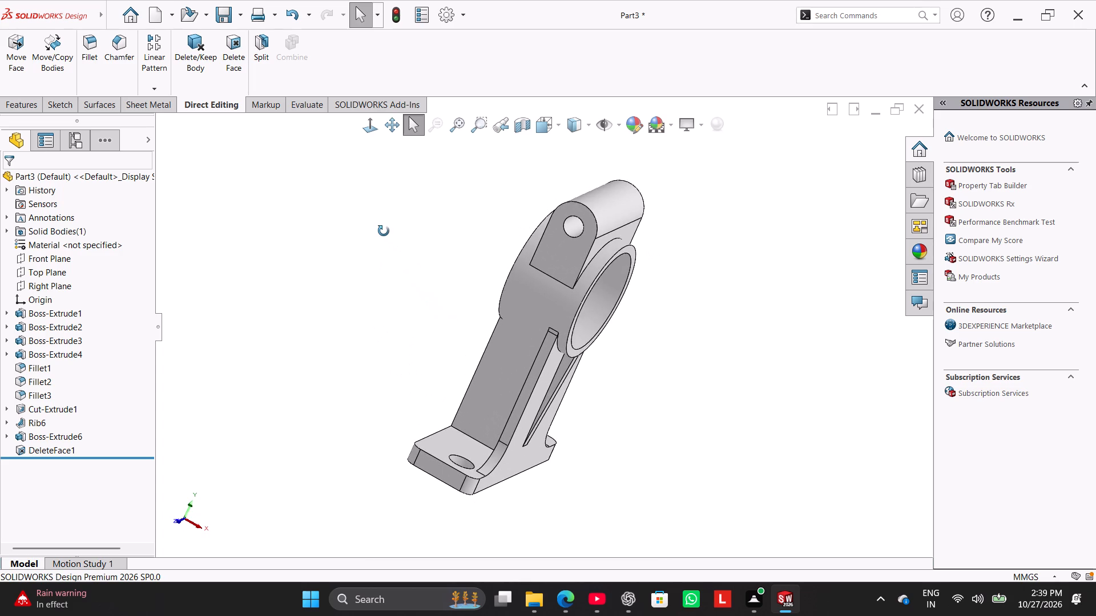
{"action": "middle_click_drag", "start_coordinate": [384, 231], "coordinate": [370, 217]}
{"action": "right_click_drag", "start_coordinate": [331, 313], "coordinate": [417, 237]}
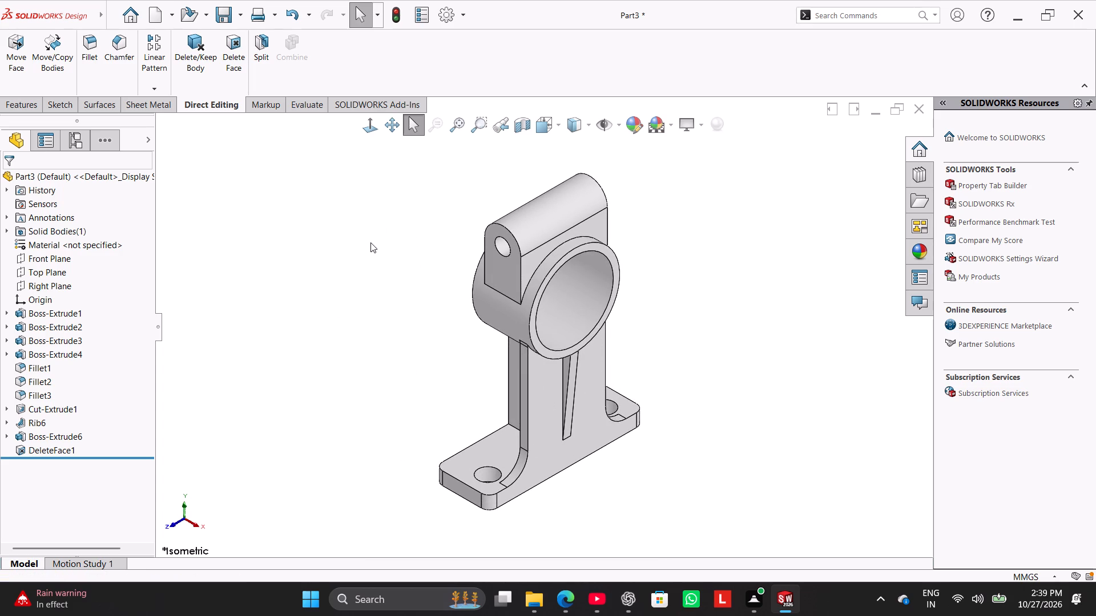
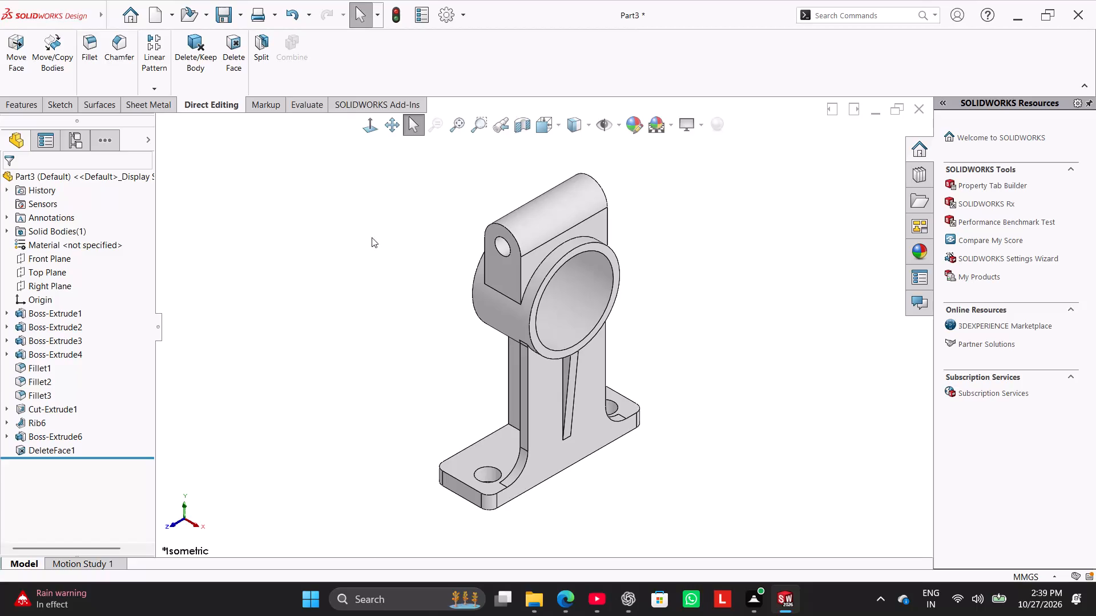
On the rear block's side face, sketch a slanted line about 68.5 mm long from the ring's rear edge to the block's bottom outer corner.
{"action": "middle_click_drag", "start_coordinate": [368, 236], "coordinate": [449, 330]}
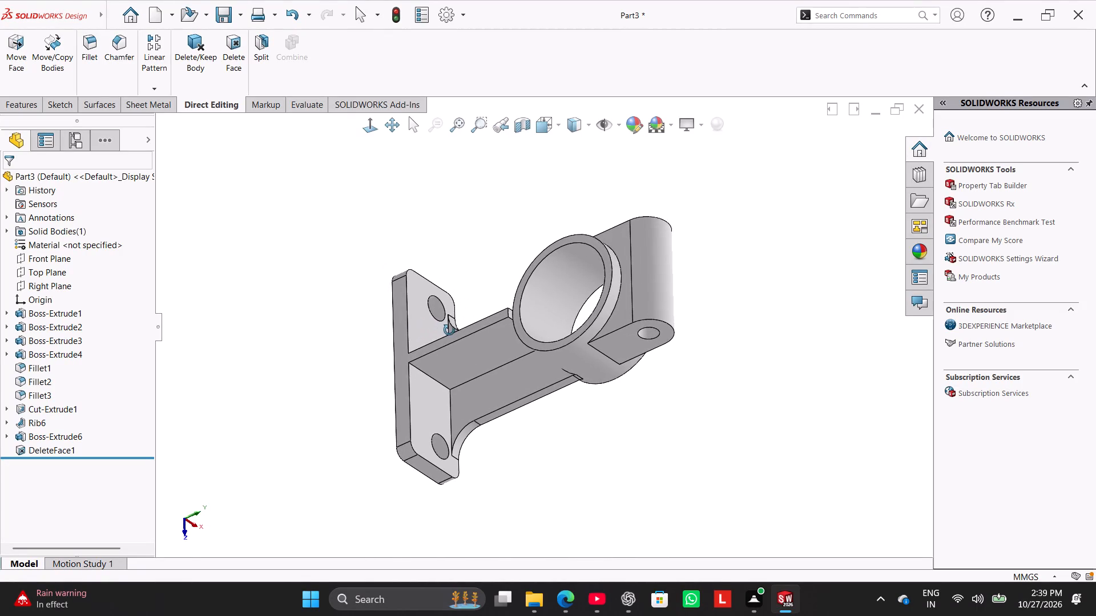
{"action": "middle_click_drag", "start_coordinate": [449, 330], "coordinate": [432, 249]}
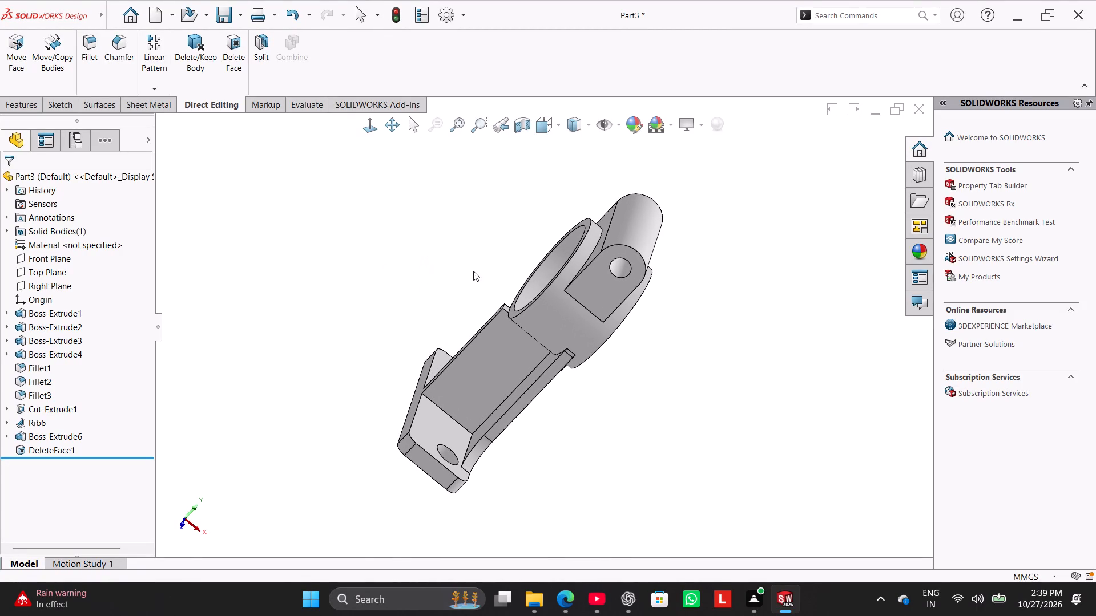
{"action": "right_click", "coordinate": [487, 328]}
{"action": "left_click", "coordinate": [513, 310]}
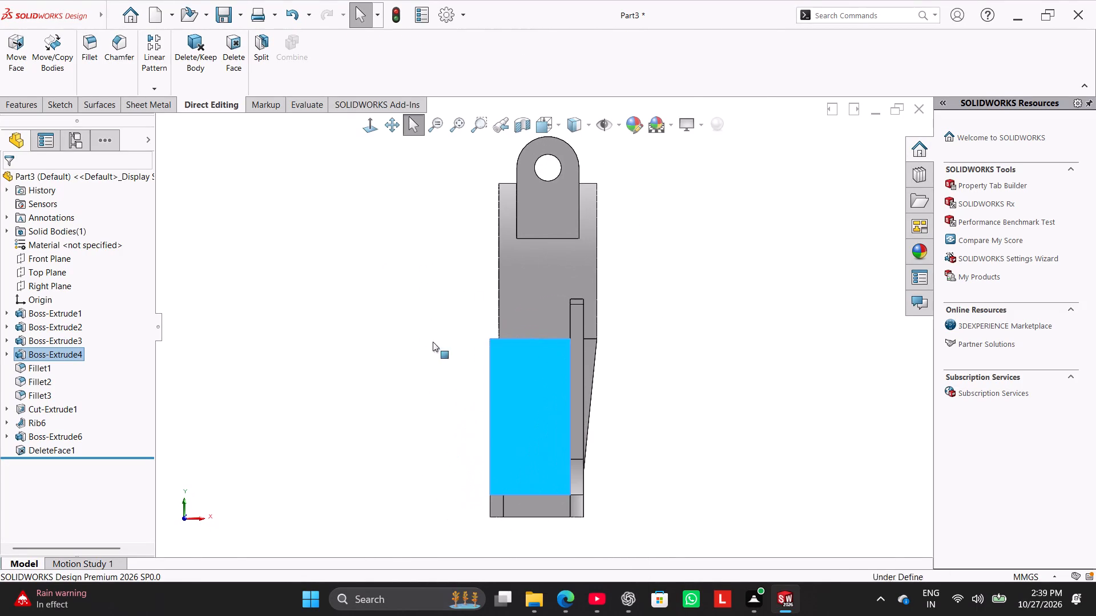
{"action": "left_click", "coordinate": [429, 314]}
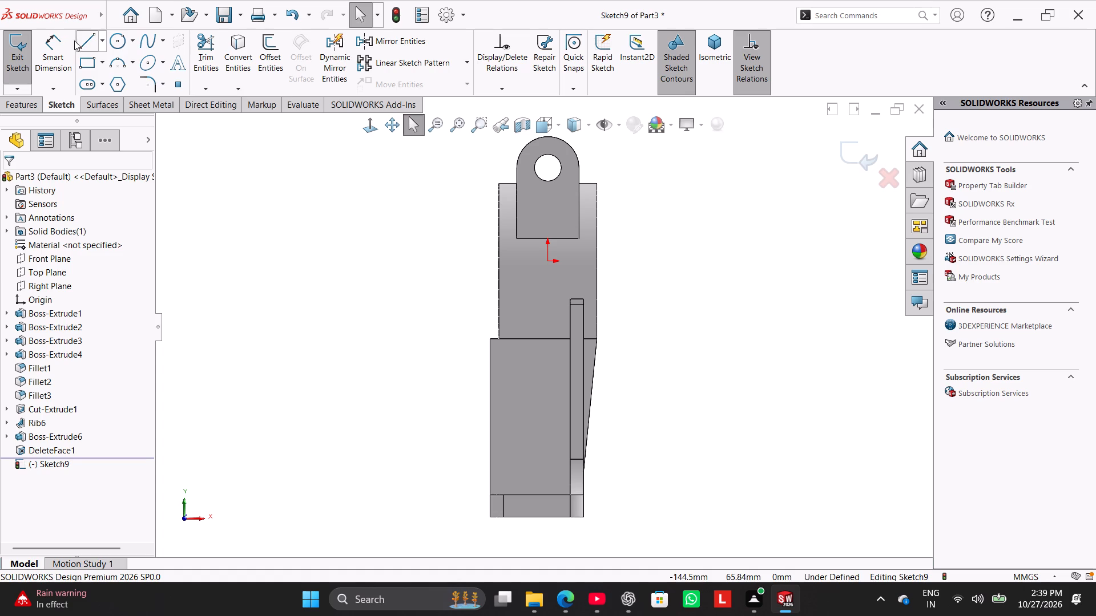
{"action": "left_click", "coordinate": [79, 40]}
{"action": "scroll", "coordinate": [479, 328], "scroll_direction": "down", "scroll_amount": 2}
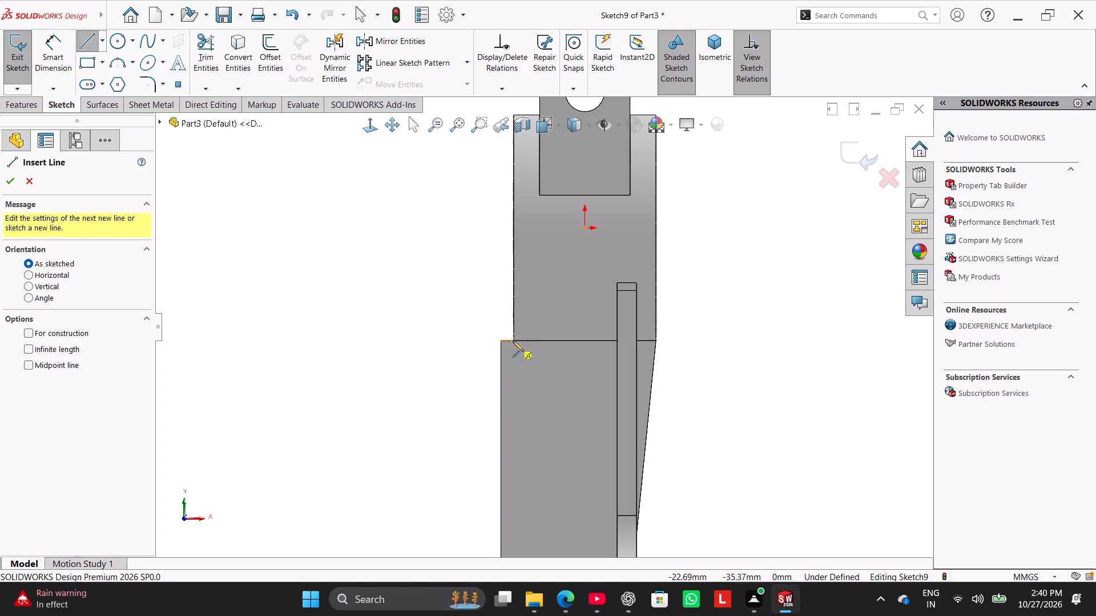
{"action": "left_click", "coordinate": [513, 341]}
{"action": "scroll", "coordinate": [529, 412], "scroll_direction": "up", "scroll_amount": 3}
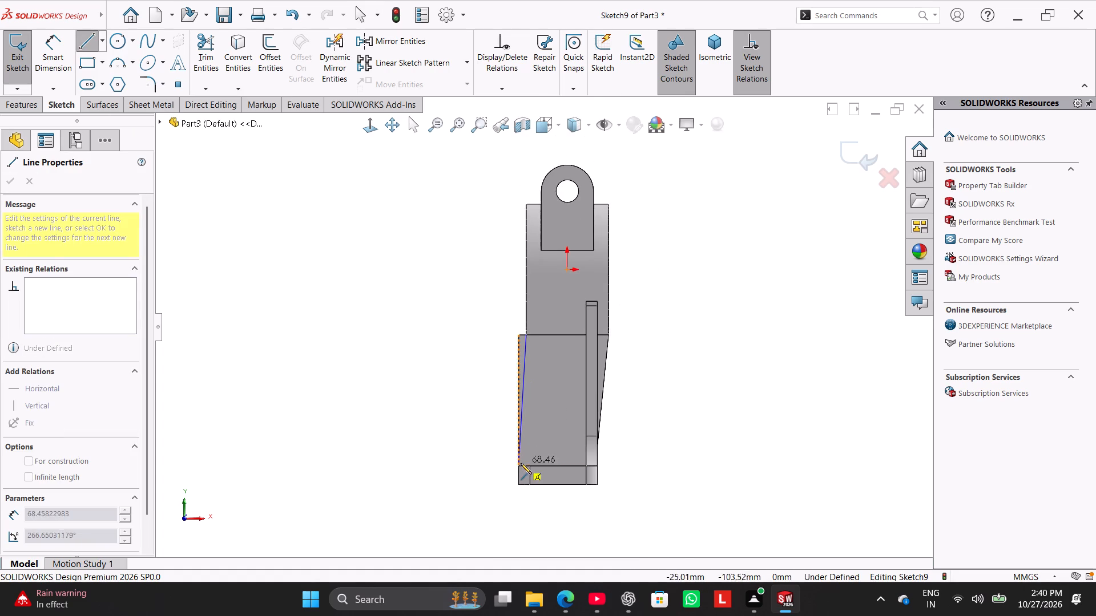
{"action": "left_click", "coordinate": [520, 465]}
{"action": "right_click", "coordinate": [411, 424]}
{"action": "left_click", "coordinate": [436, 429]}
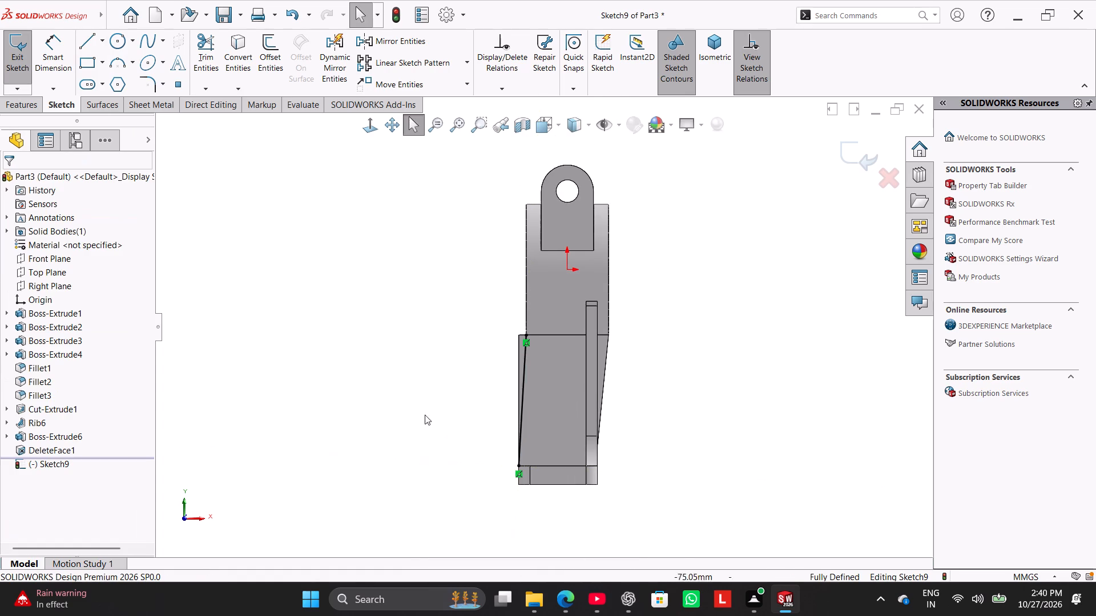
Convert the rear block's short top edge and outer vertical edge into the sketch to close the thin triangular profile.
{"action": "middle_click_drag", "start_coordinate": [395, 301], "coordinate": [405, 339]}
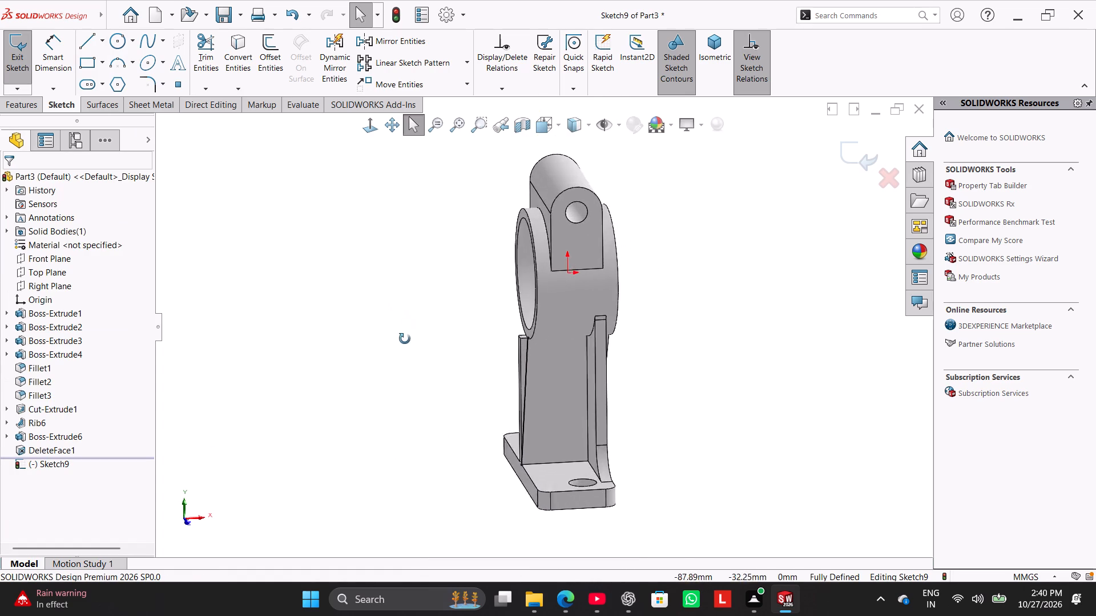
{"action": "middle_click_drag", "start_coordinate": [405, 339], "coordinate": [397, 324]}
{"action": "left_click", "coordinate": [372, 124]}
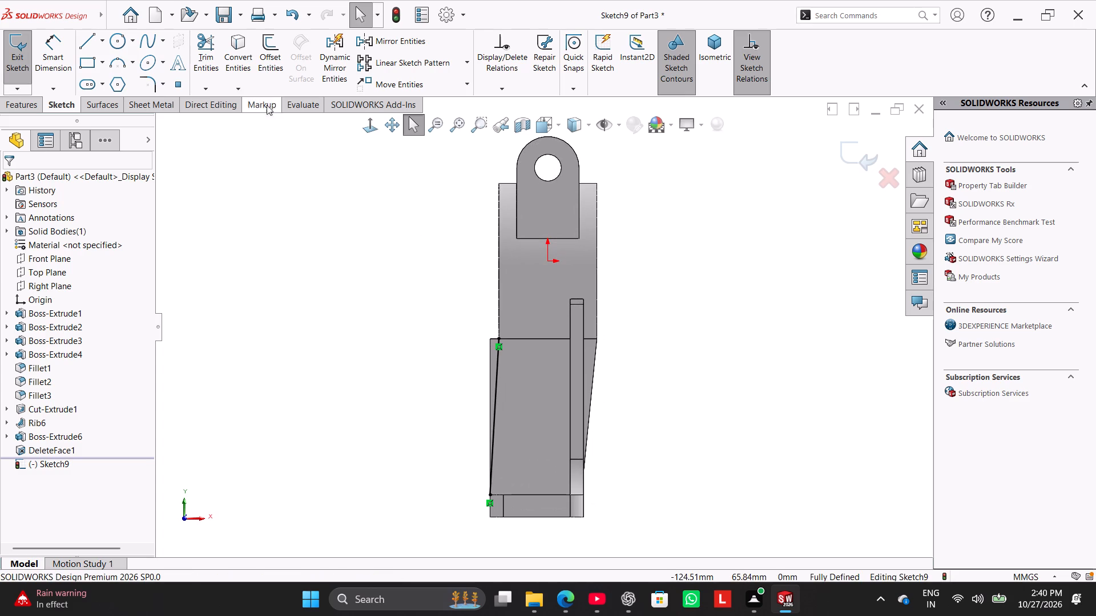
{"action": "left_click_drag", "start_coordinate": [243, 44], "coordinate": [244, 56]}
{"action": "scroll", "coordinate": [500, 338], "scroll_direction": "down", "scroll_amount": 6}
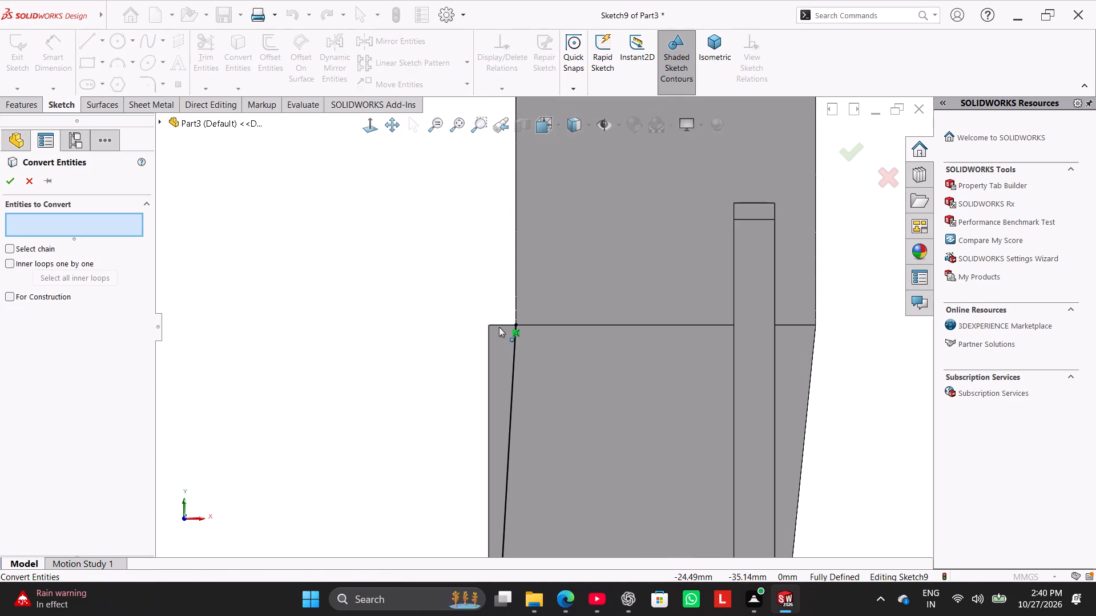
{"action": "left_click", "coordinate": [499, 325]}
{"action": "left_click", "coordinate": [489, 352]}
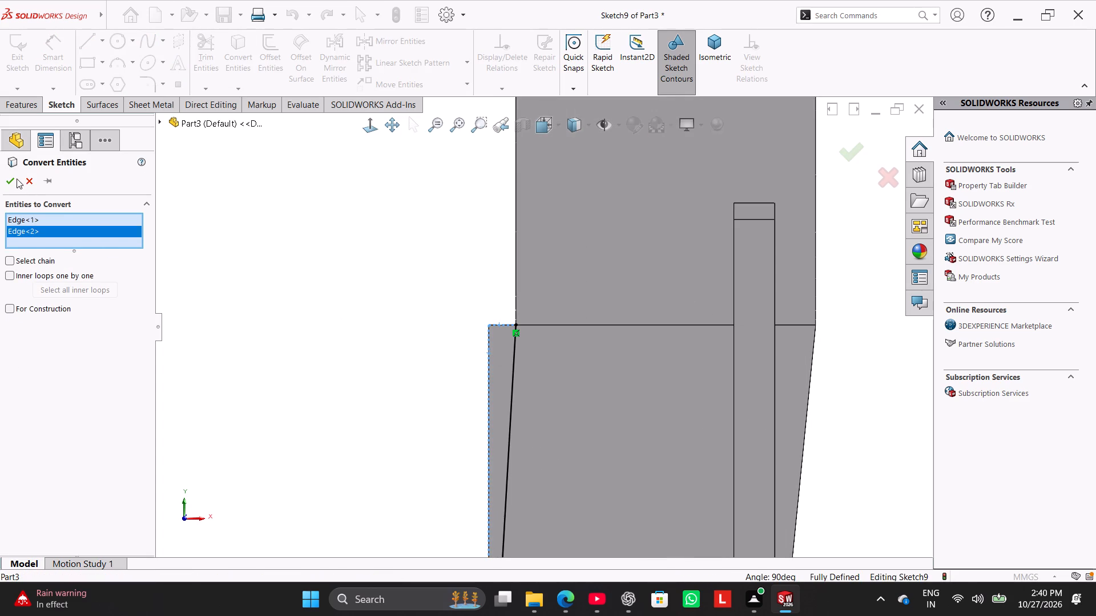
{"action": "left_click", "coordinate": [17, 179]}
Cut-extrude the triangular profile Up To Next through the rear block to taper its back.
{"action": "scroll", "coordinate": [482, 352], "scroll_direction": "up", "scroll_amount": 5}
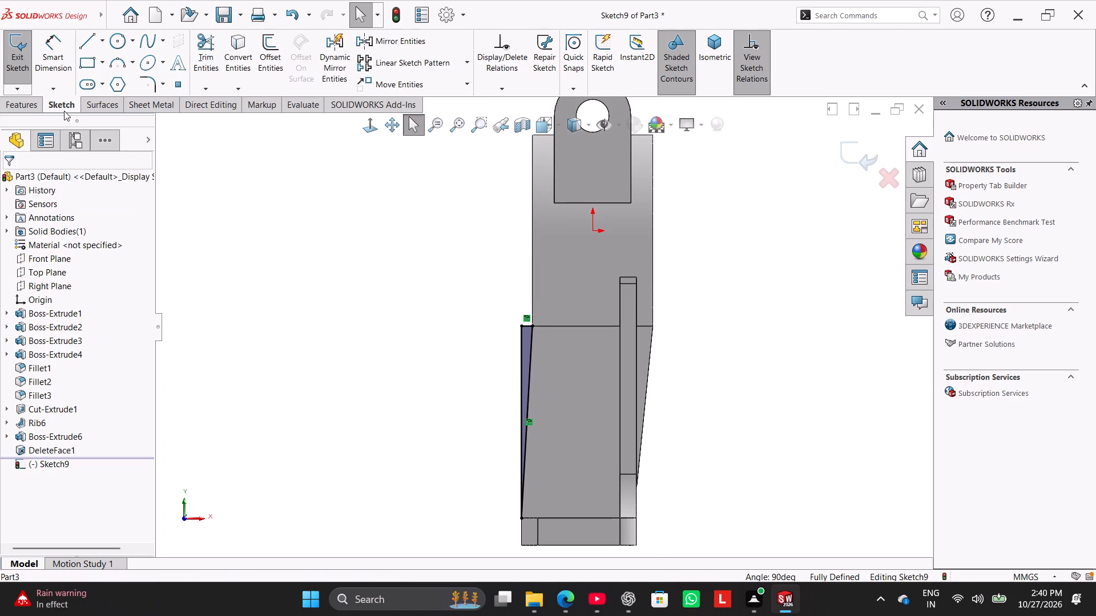
{"action": "left_click", "coordinate": [30, 102]}
{"action": "left_click", "coordinate": [210, 68]}
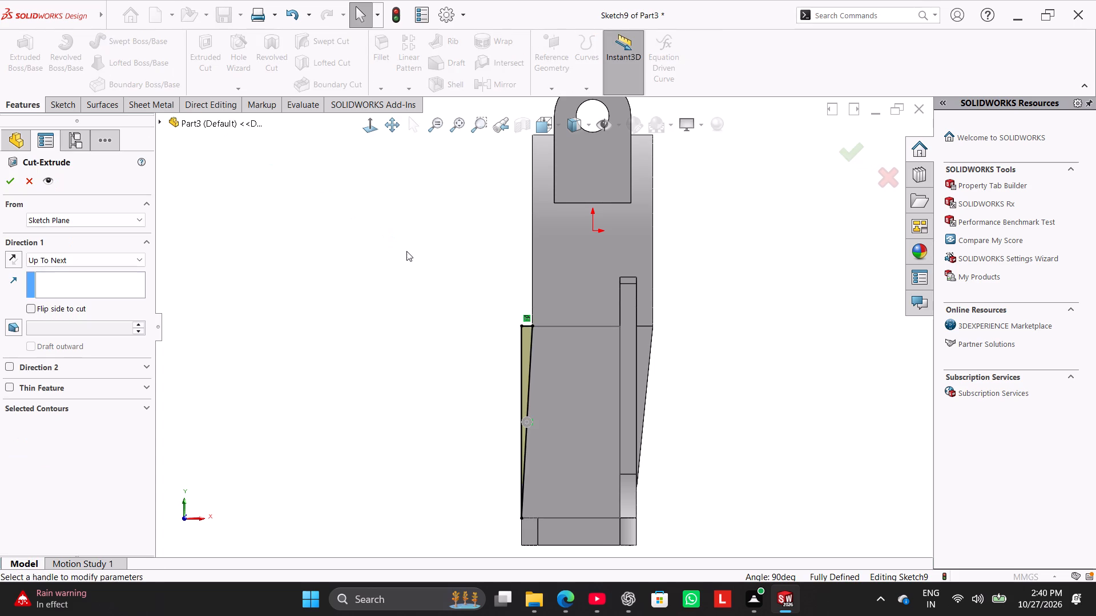
{"action": "middle_click_drag", "start_coordinate": [424, 268], "coordinate": [474, 337]}
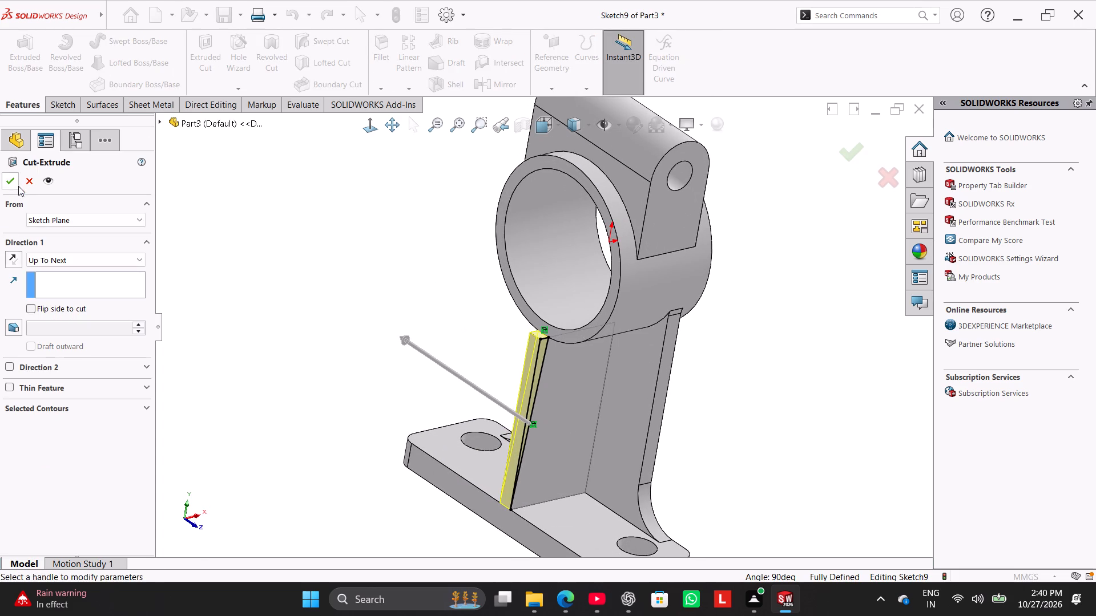
{"action": "left_click", "coordinate": [11, 177]}
{"action": "left_click", "coordinate": [256, 200]}
Examine the tapered rear block from several angles and return to the isometric view.
{"action": "middle_click_drag", "start_coordinate": [315, 299], "coordinate": [322, 287]}
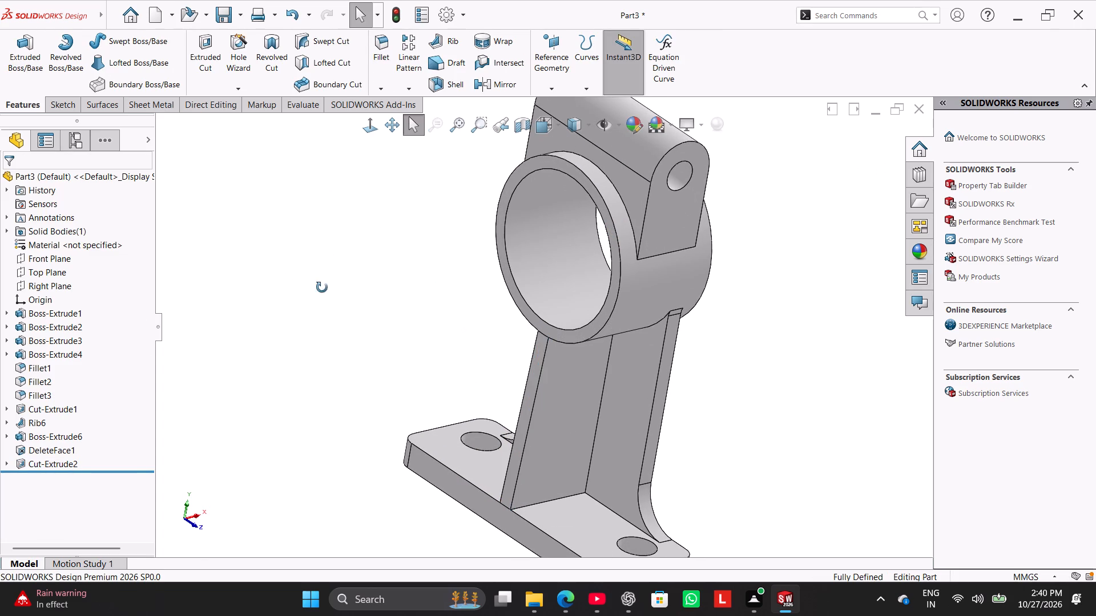
{"action": "middle_click_drag", "start_coordinate": [322, 287], "coordinate": [359, 217]}
{"action": "right_click_drag", "start_coordinate": [294, 329], "coordinate": [499, 195]}
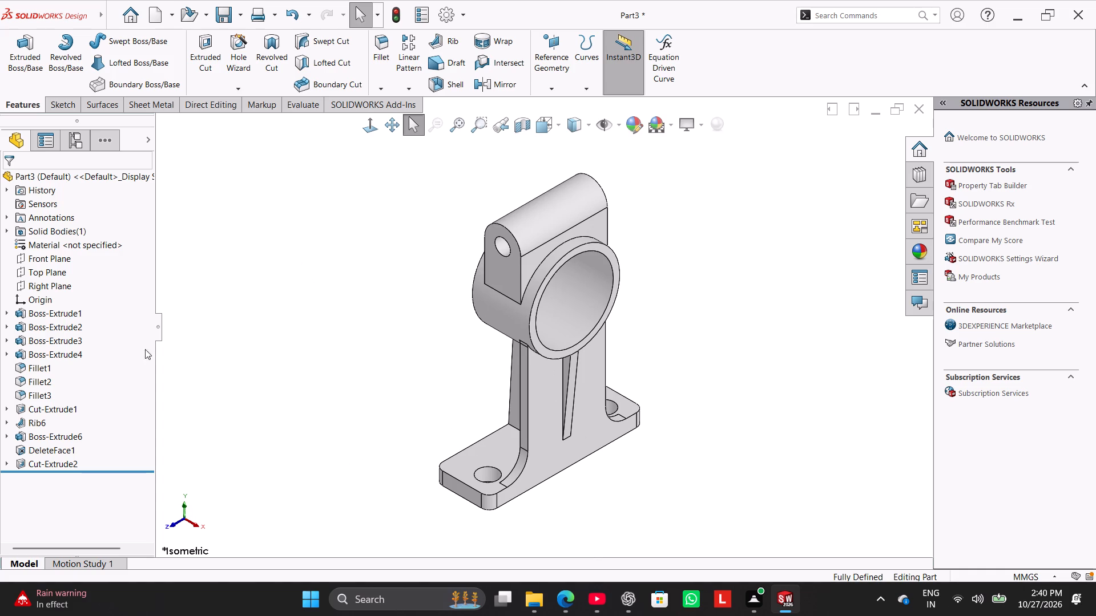
{"action": "middle_click_drag", "start_coordinate": [339, 375], "coordinate": [341, 379]}
{"action": "middle_click_drag", "start_coordinate": [341, 379], "coordinate": [401, 347]}
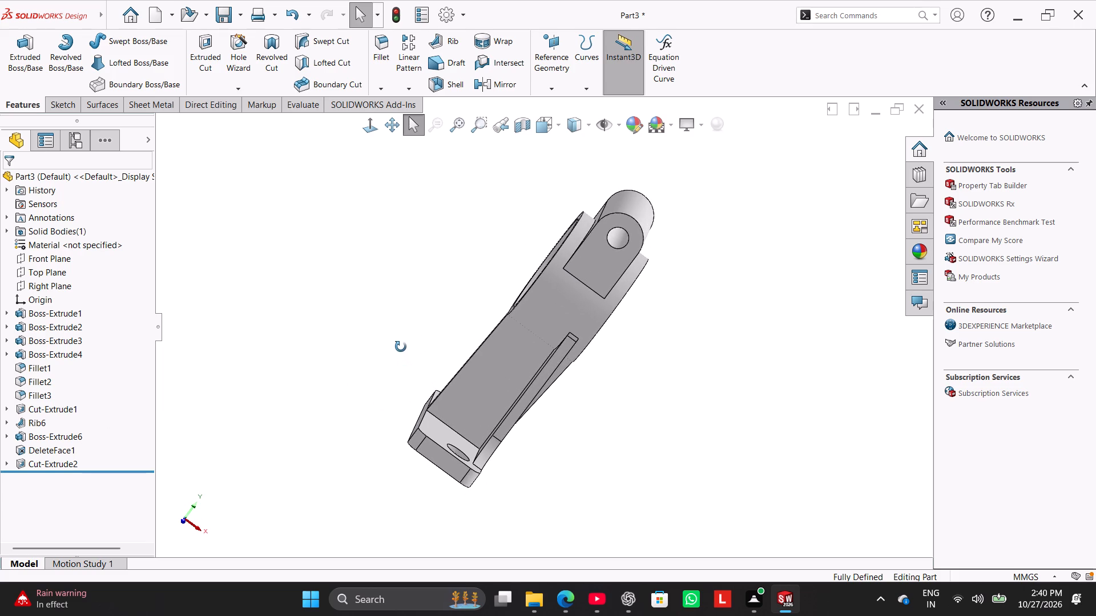
{"action": "middle_click_drag", "start_coordinate": [401, 347], "coordinate": [398, 354]}
{"action": "right_click_drag", "start_coordinate": [384, 364], "coordinate": [458, 283]}
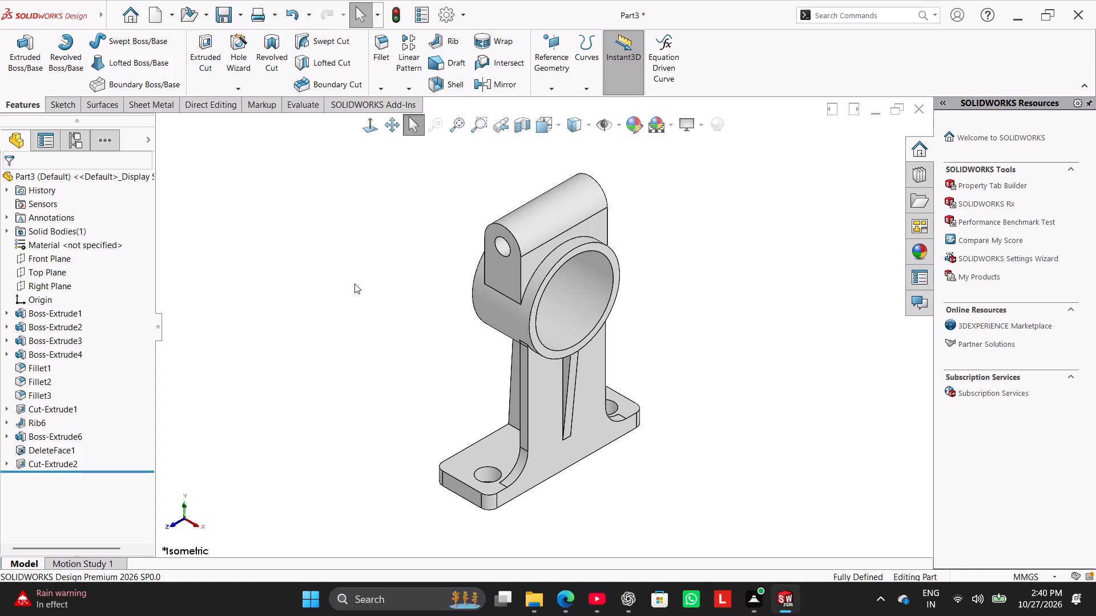
Check the dimensions of the ring and the top lug.
{"action": "left_click", "coordinate": [499, 305]}
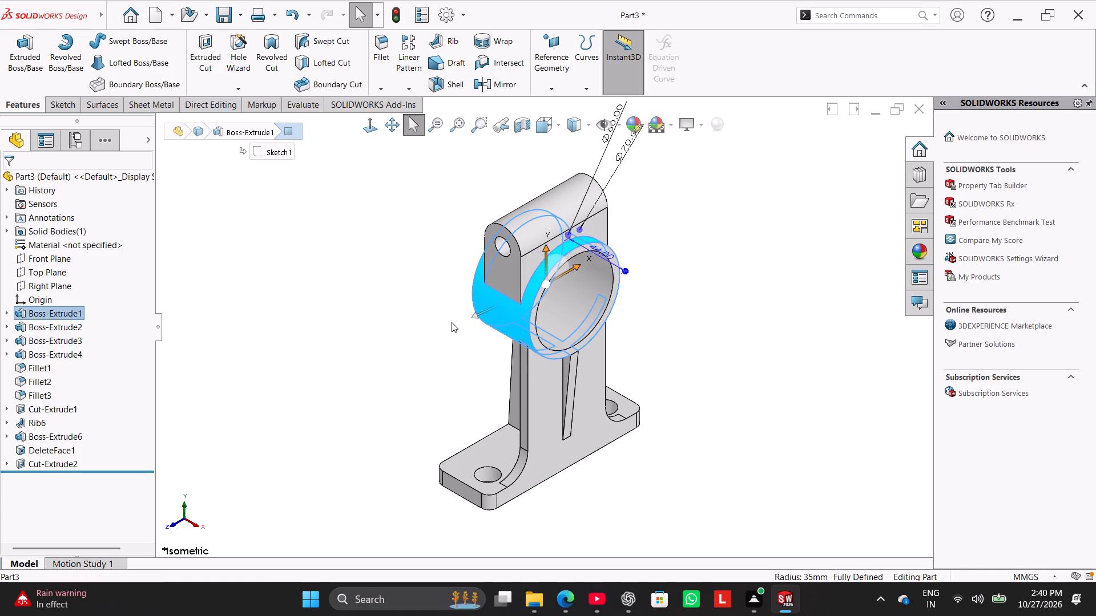
{"action": "scroll", "coordinate": [449, 325], "scroll_direction": "up", "scroll_amount": 1}
{"action": "middle_click_drag", "start_coordinate": [440, 345], "coordinate": [446, 383]}
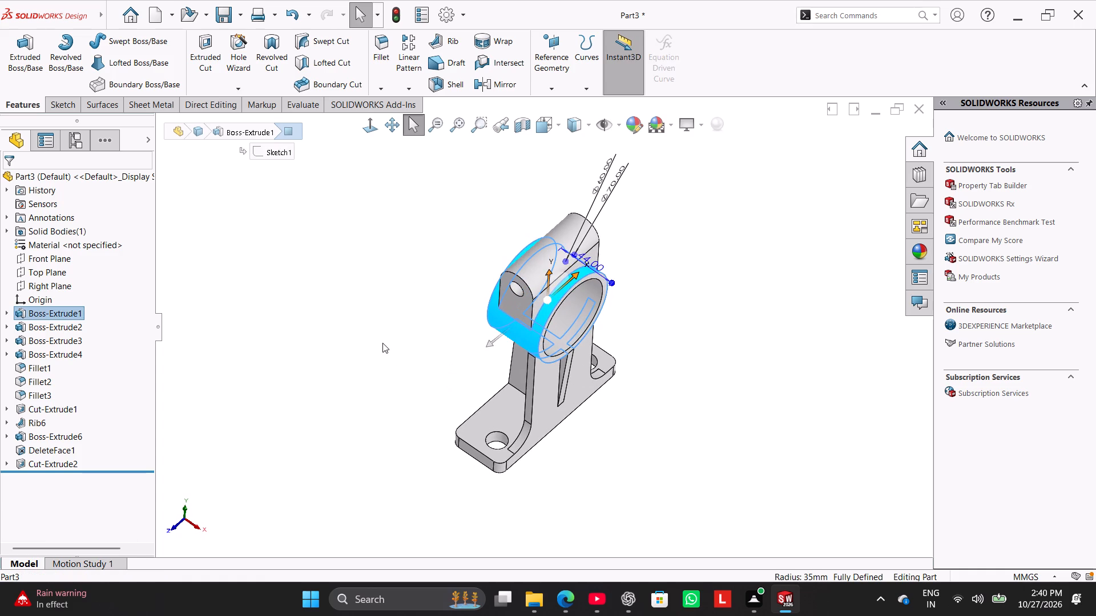
{"action": "left_click", "coordinate": [382, 341]}
{"action": "right_click_drag", "start_coordinate": [359, 337], "coordinate": [424, 282]}
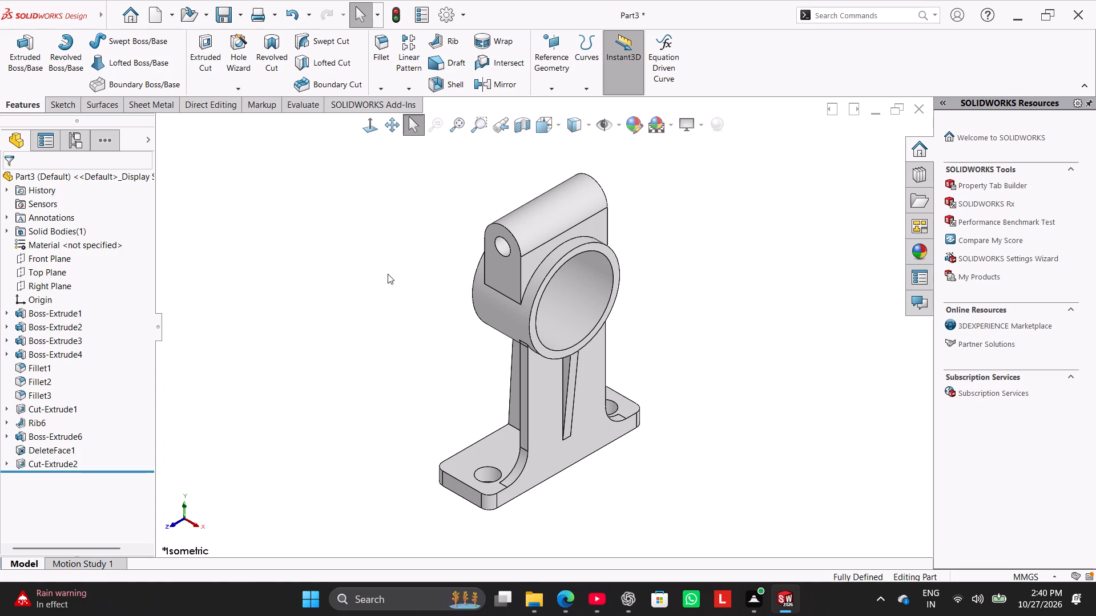
{"action": "left_click", "coordinate": [503, 270]}
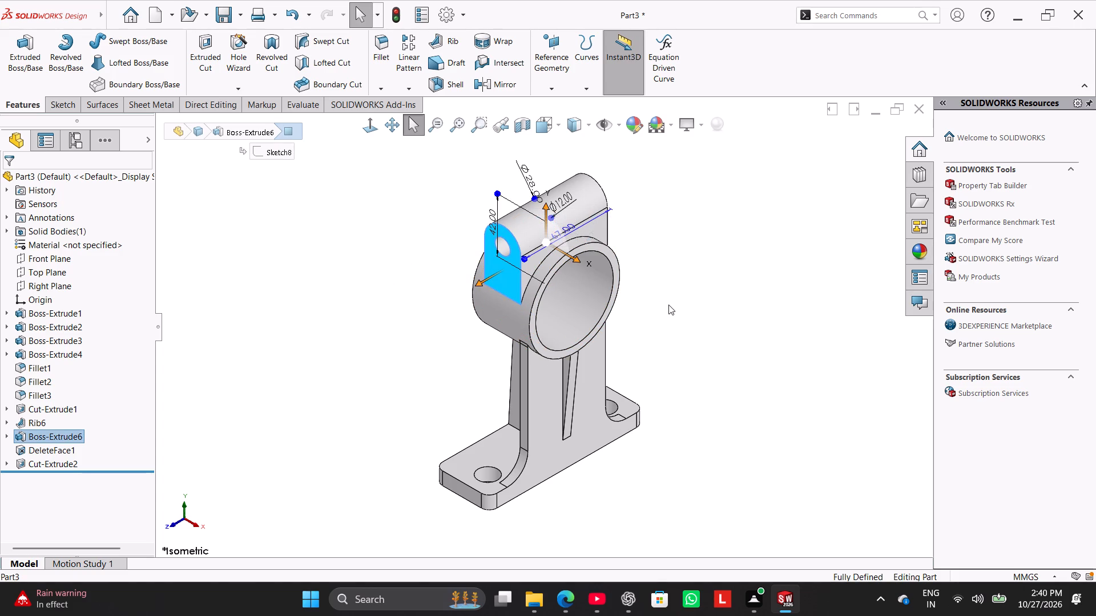
{"action": "middle_click_drag", "start_coordinate": [670, 308], "coordinate": [611, 337], "text": "ctrl"}
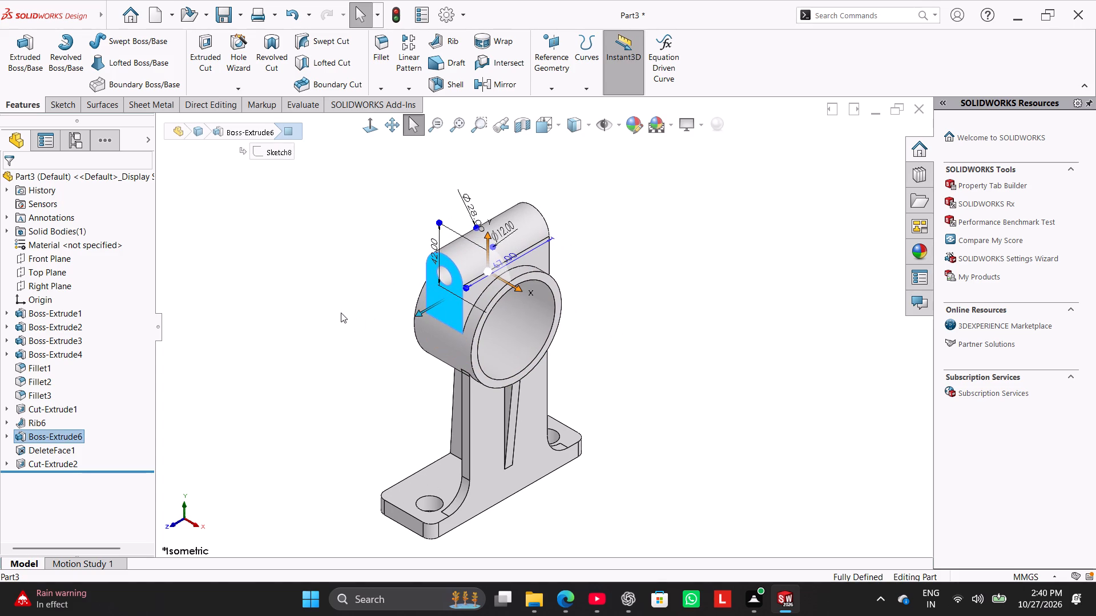
{"action": "left_click", "coordinate": [339, 313]}
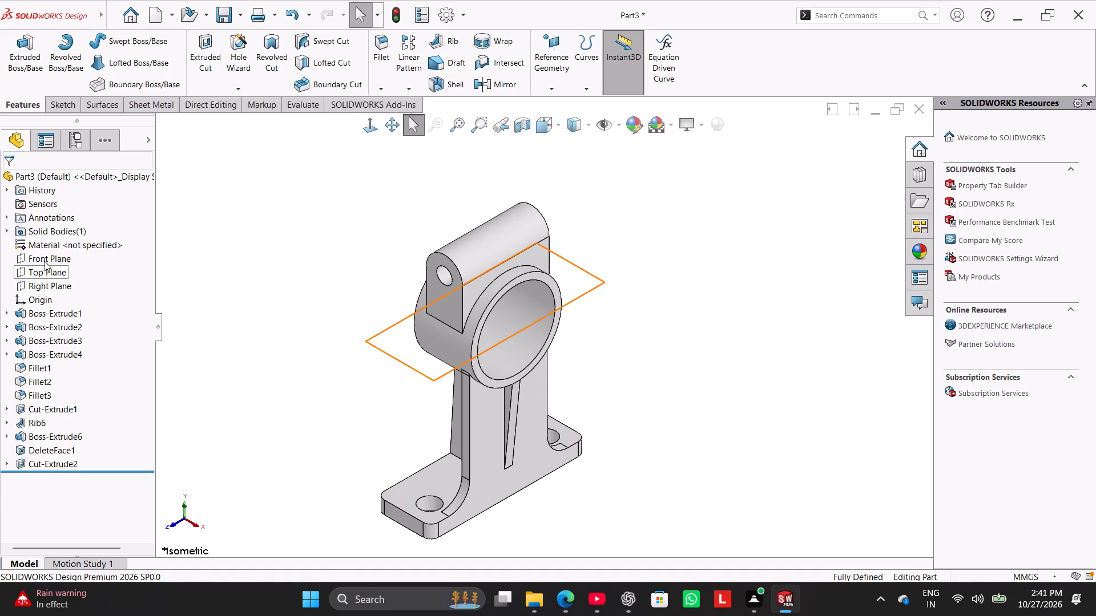
Sketch a corner rectangle about 12 by 75 mm on the Right Plane, from the ring's centre height to above the top lug.
{"action": "left_click", "coordinate": [48, 283]}
{"action": "left_click", "coordinate": [59, 262]}
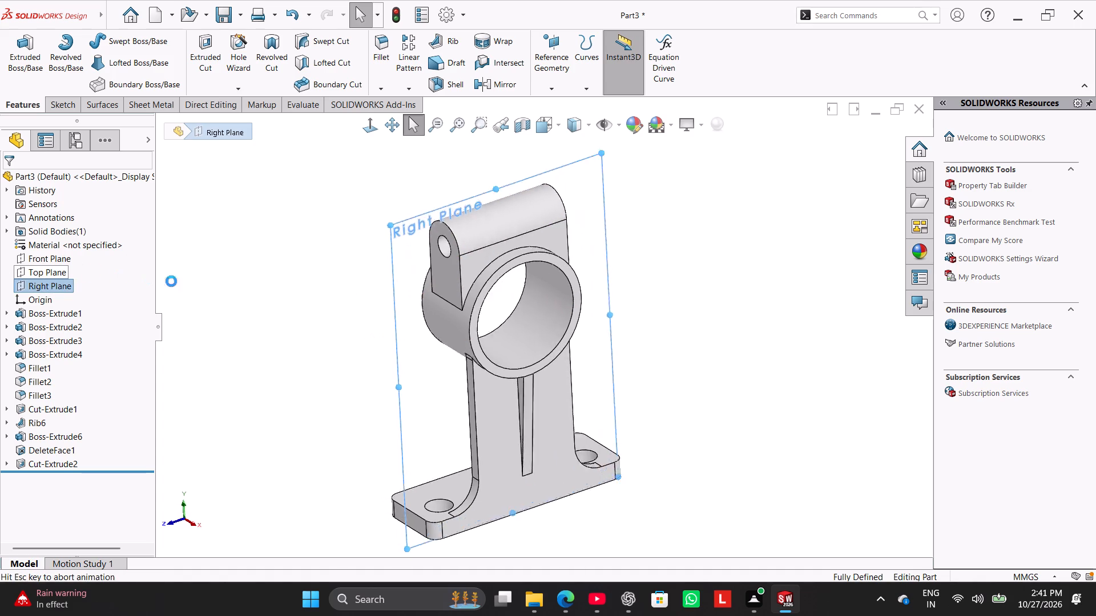
{"action": "left_click", "coordinate": [247, 286]}
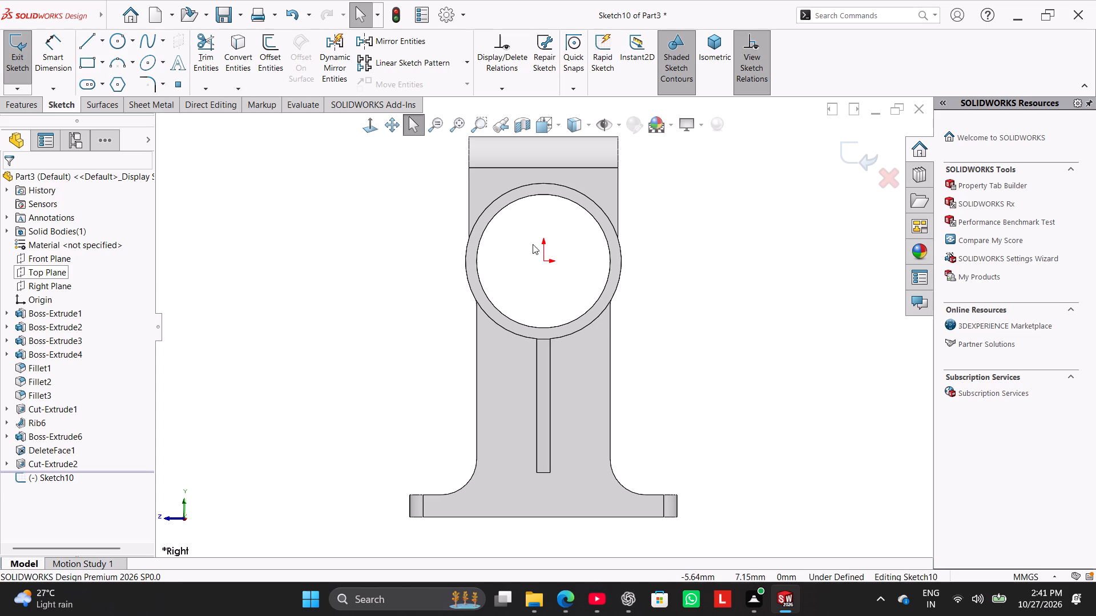
{"action": "scroll", "coordinate": [551, 231], "scroll_direction": "up", "scroll_amount": 4}
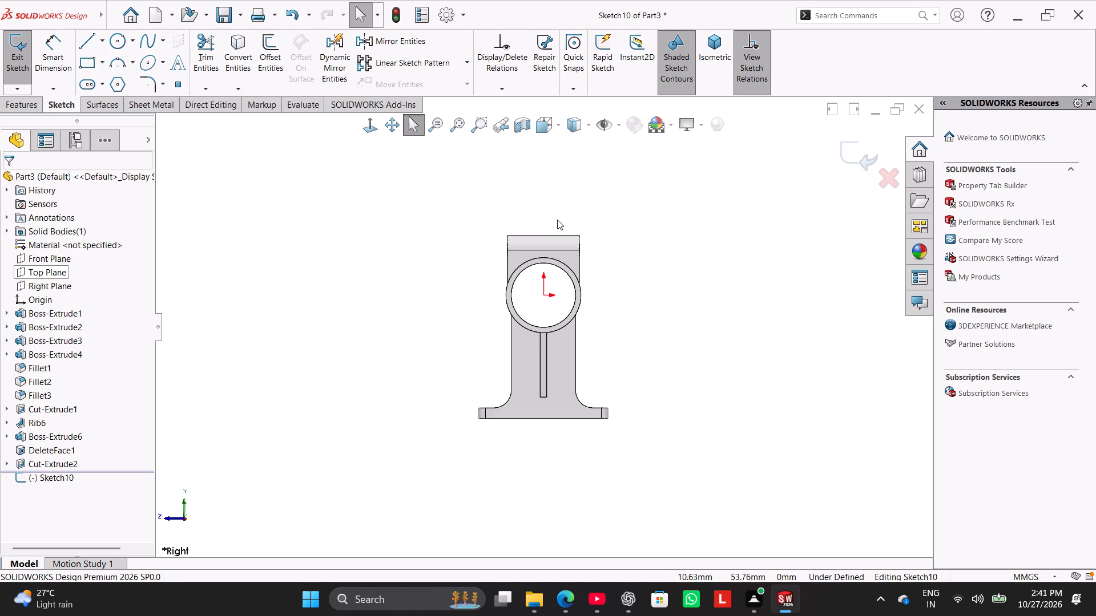
{"action": "scroll", "coordinate": [557, 218], "scroll_direction": "down", "scroll_amount": 2}
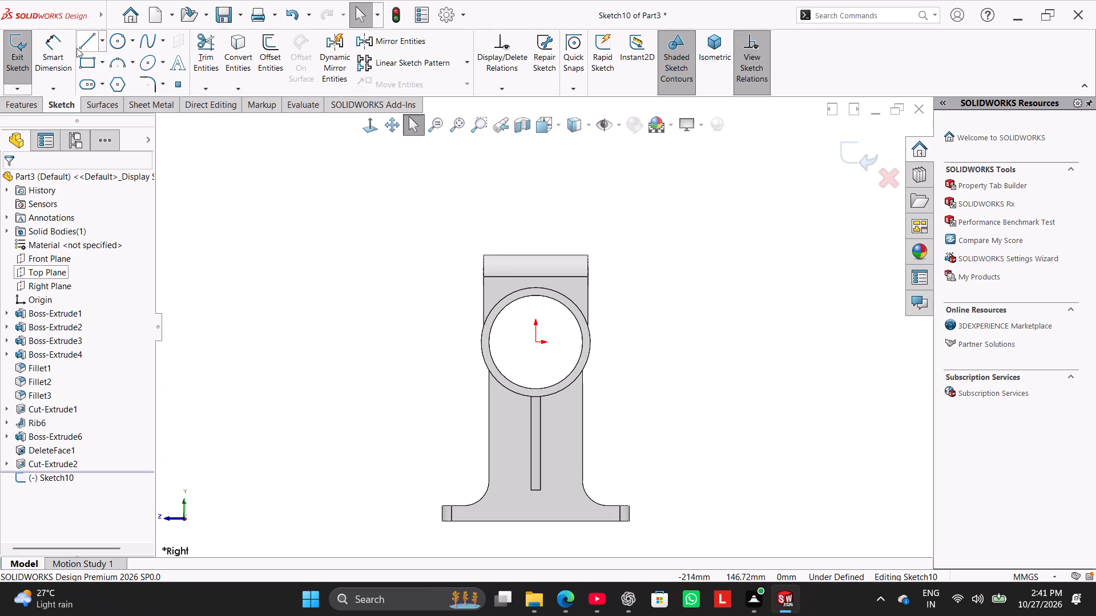
{"action": "left_click", "coordinate": [90, 56]}
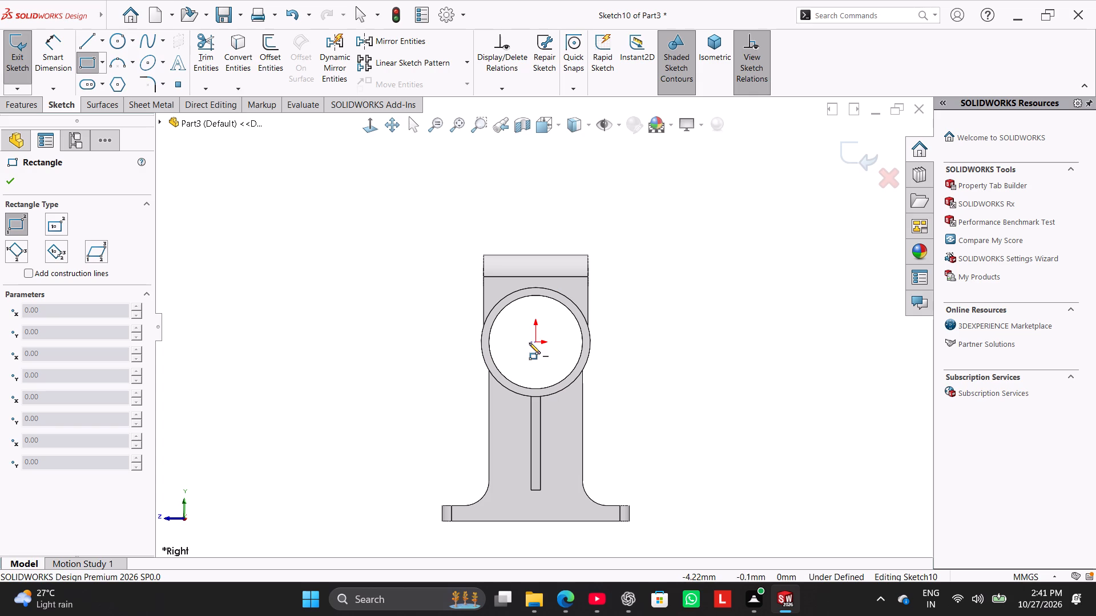
{"action": "left_click", "coordinate": [529, 343]}
{"action": "left_click", "coordinate": [548, 226]}
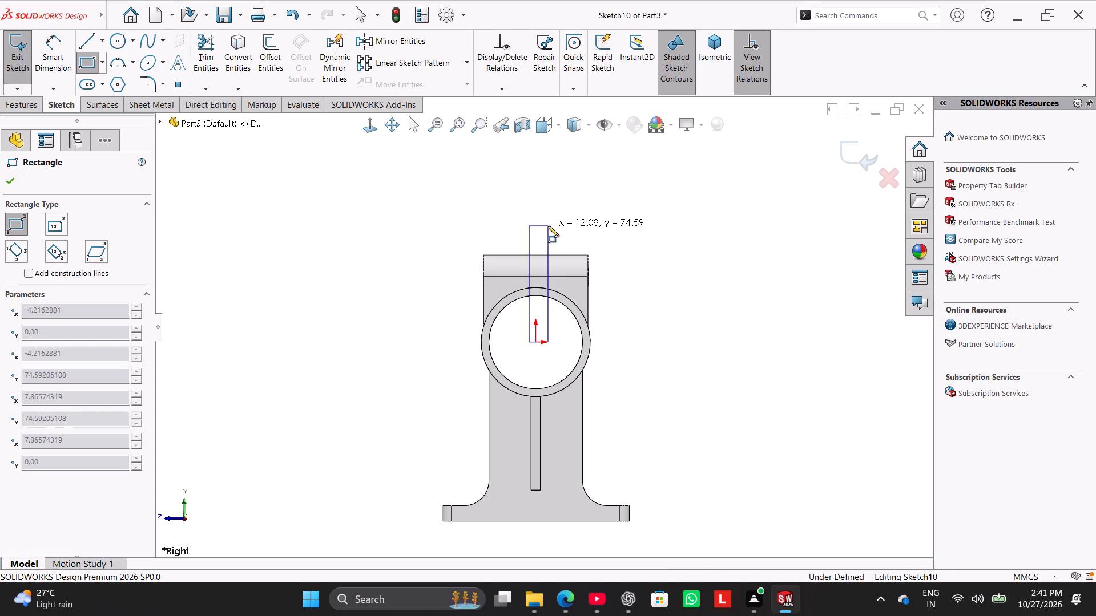
{"action": "right_click", "coordinate": [483, 229]}
{"action": "left_click", "coordinate": [507, 238]}
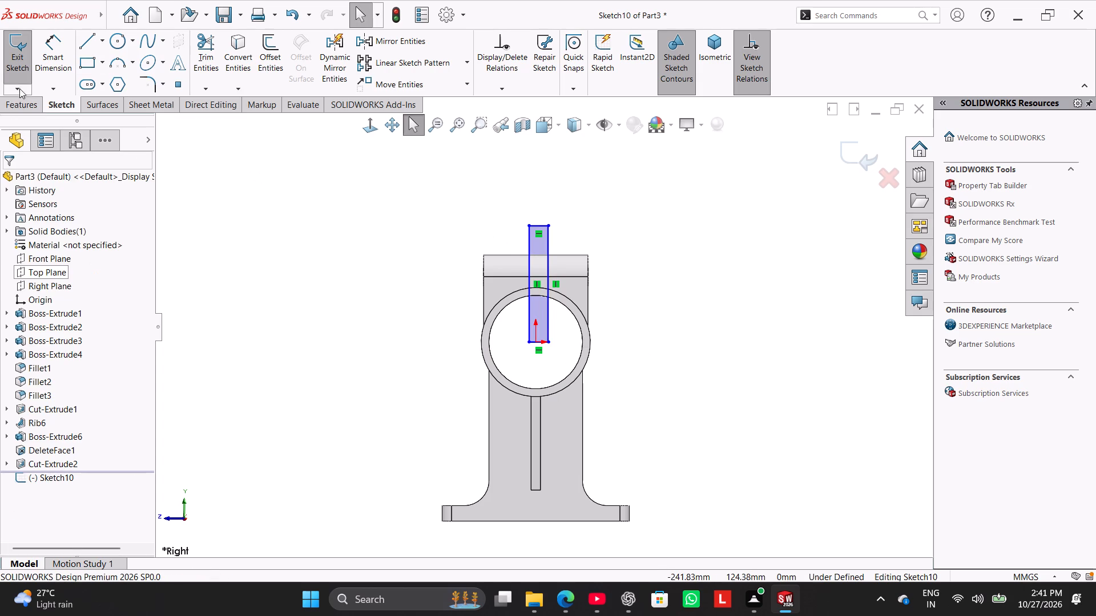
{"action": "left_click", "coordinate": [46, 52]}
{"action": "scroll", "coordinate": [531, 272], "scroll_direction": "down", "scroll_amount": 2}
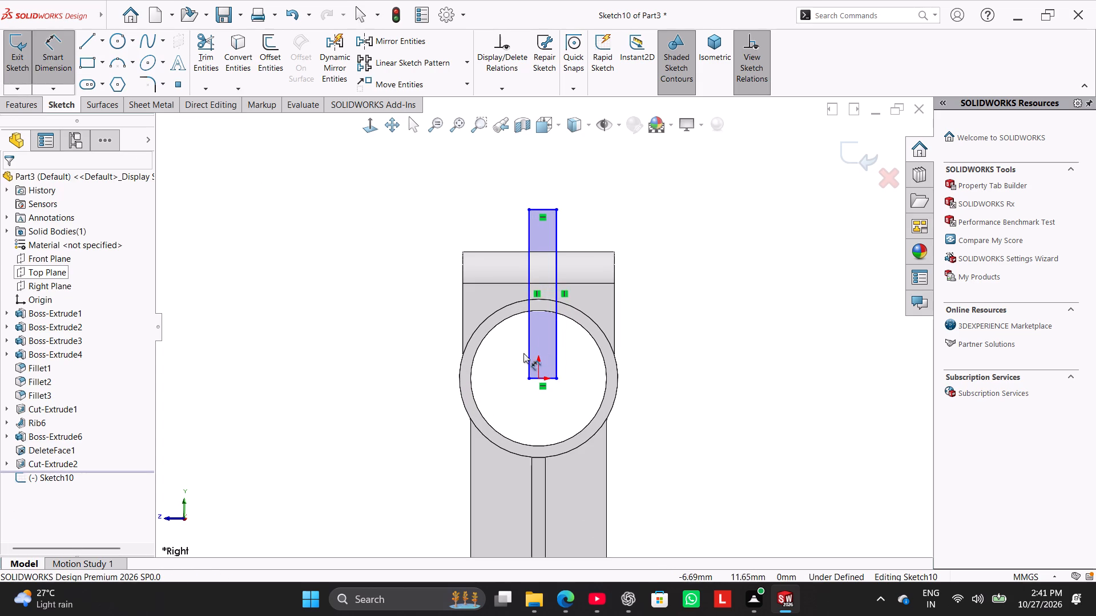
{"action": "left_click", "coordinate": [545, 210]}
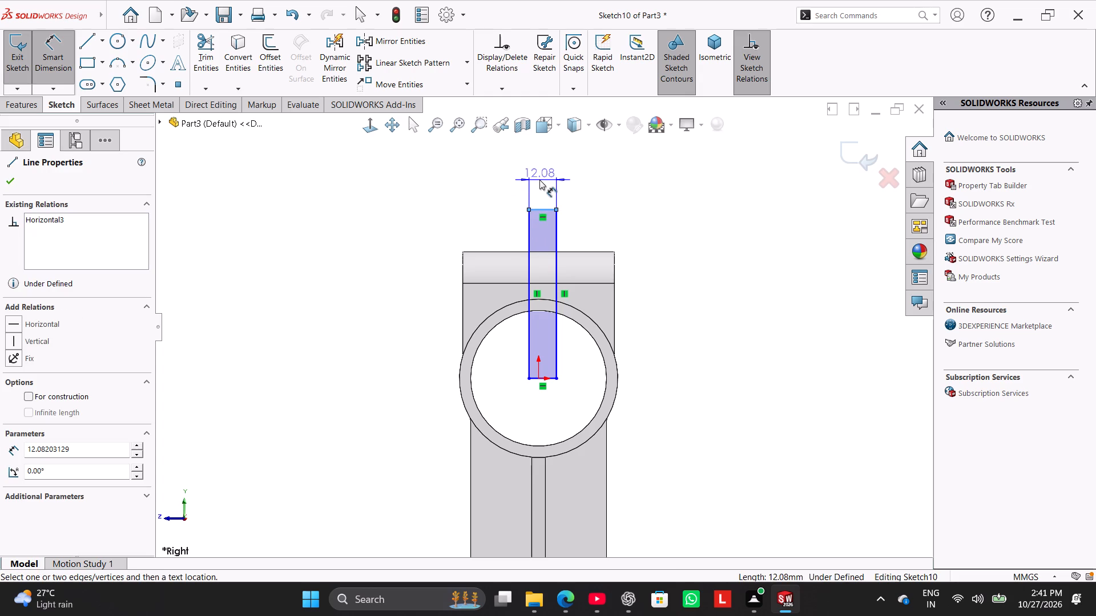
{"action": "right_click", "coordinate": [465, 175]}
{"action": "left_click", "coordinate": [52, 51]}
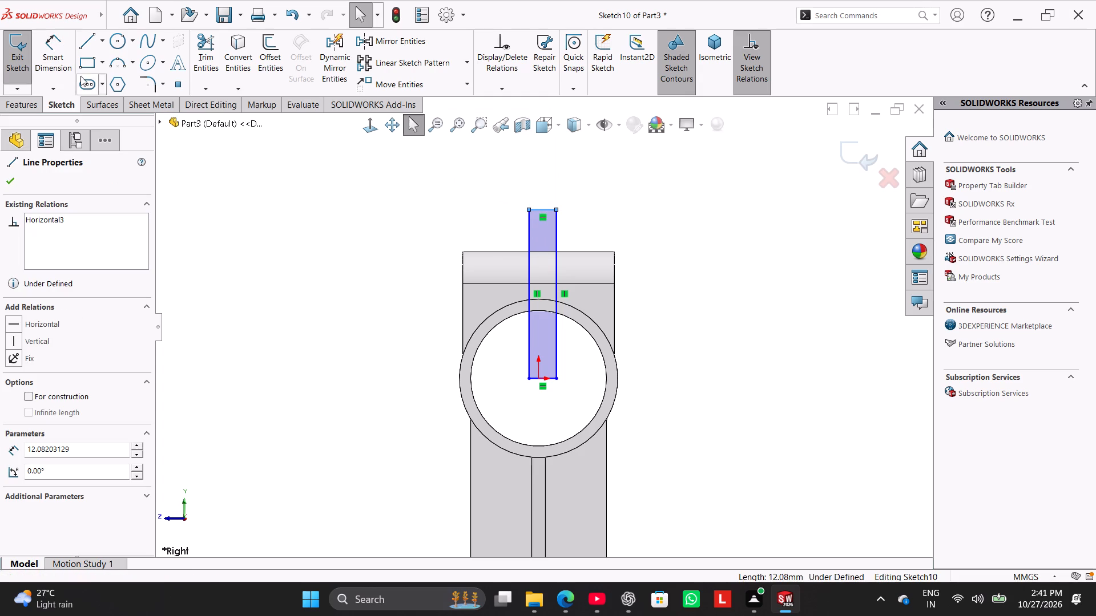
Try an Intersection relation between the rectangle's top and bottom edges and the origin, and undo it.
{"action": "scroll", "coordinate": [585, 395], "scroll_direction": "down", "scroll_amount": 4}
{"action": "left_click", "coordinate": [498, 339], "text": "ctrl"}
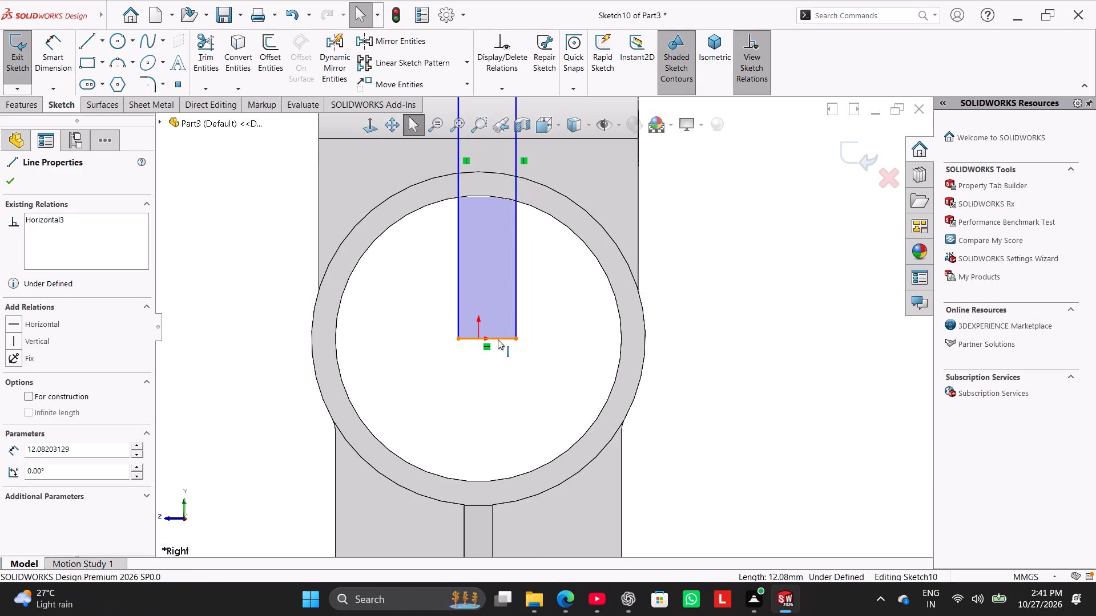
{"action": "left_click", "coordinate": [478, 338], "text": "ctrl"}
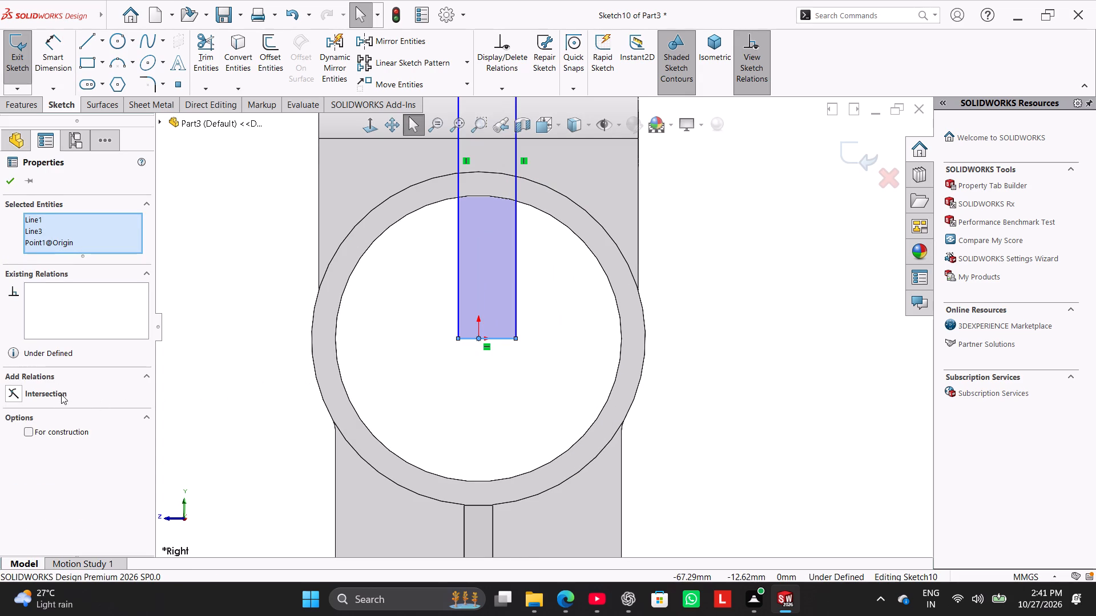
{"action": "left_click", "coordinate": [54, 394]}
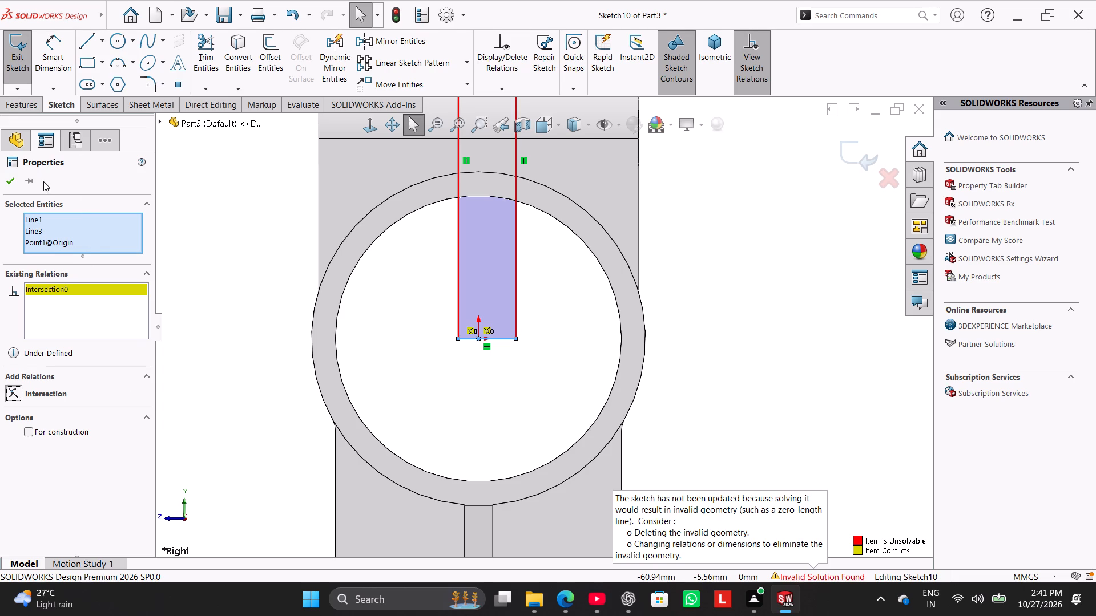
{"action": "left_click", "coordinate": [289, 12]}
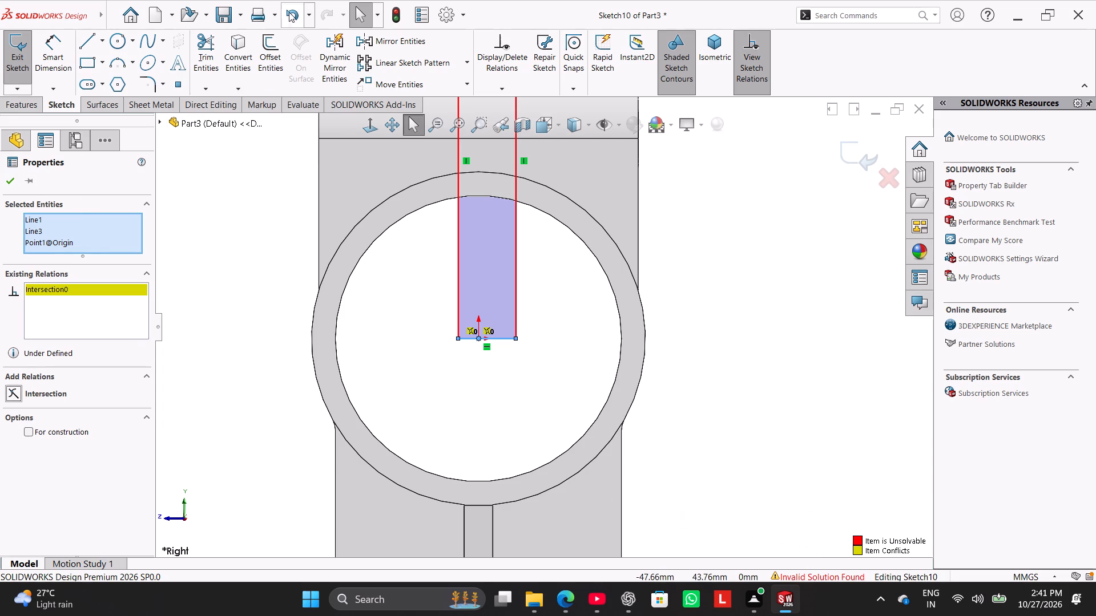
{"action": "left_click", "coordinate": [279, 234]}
Move the rectangle's bottom edge off the origin and add a Midpoint relation centring that edge on the origin.
{"action": "left_click_drag", "start_coordinate": [503, 338], "coordinate": [502, 305]}
{"action": "left_click_drag", "start_coordinate": [260, 343], "coordinate": [261, 349]}
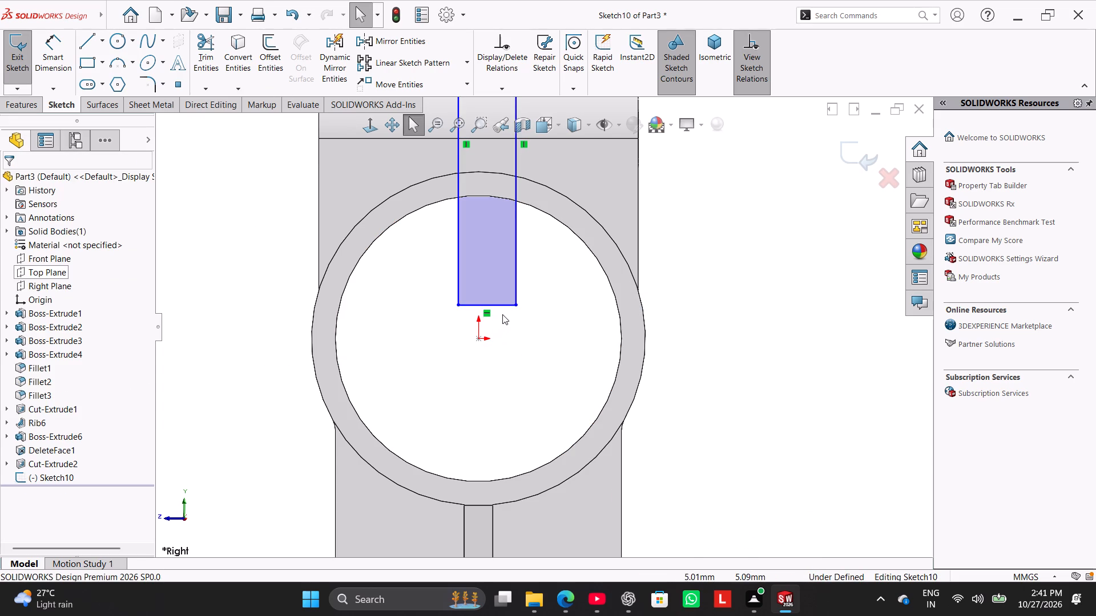
{"action": "left_click", "coordinate": [502, 308], "text": "ctrl"}
{"action": "left_click", "coordinate": [480, 337], "text": "ctrl"}
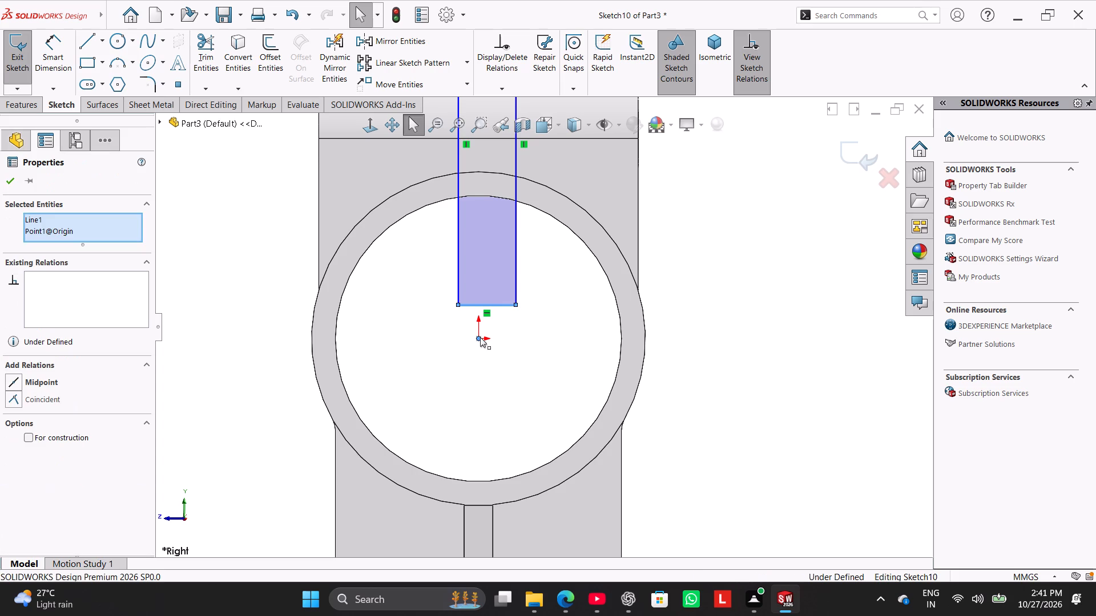
{"action": "left_click", "coordinate": [35, 382]}
{"action": "left_click", "coordinate": [220, 388]}
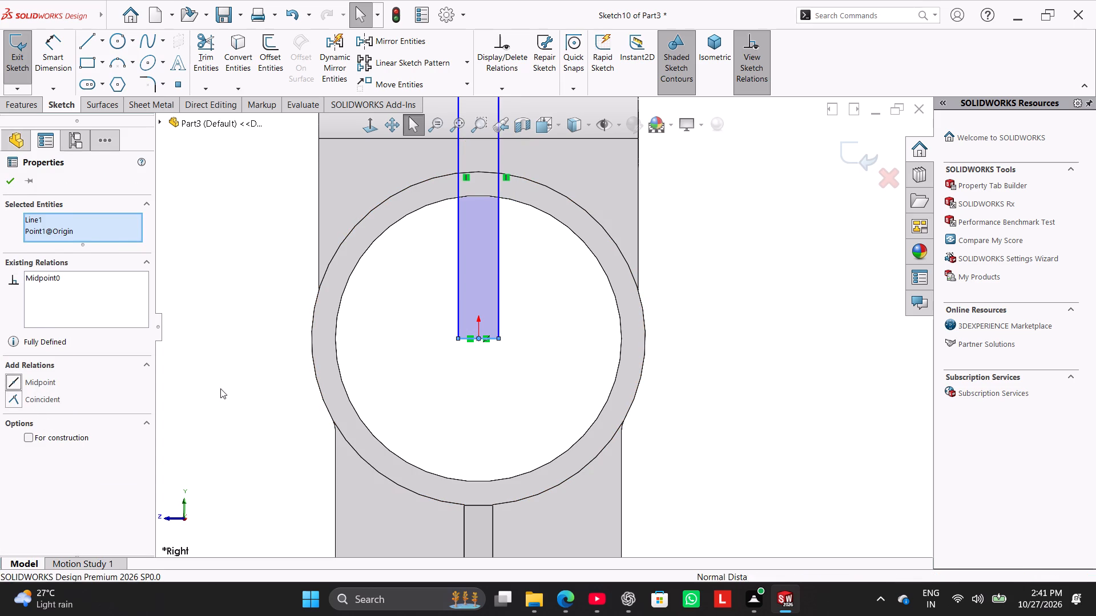
Dimension the rectangle's top edge and set its width to 3 mm.
{"action": "scroll", "coordinate": [315, 234], "scroll_direction": "up", "scroll_amount": 2}
{"action": "scroll", "coordinate": [374, 218], "scroll_direction": "up", "scroll_amount": 1}
{"action": "left_click", "coordinate": [45, 61]}
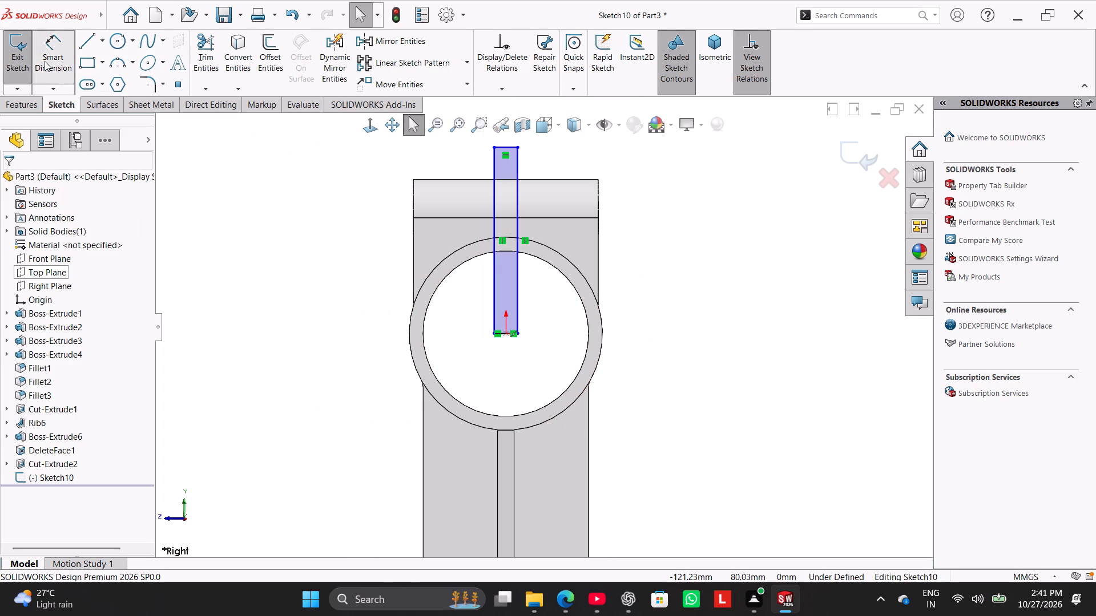
{"action": "scroll", "coordinate": [543, 203], "scroll_direction": "up", "scroll_amount": 2}
{"action": "scroll", "coordinate": [545, 194], "scroll_direction": "down", "scroll_amount": 3}
{"action": "left_click", "coordinate": [505, 231]}
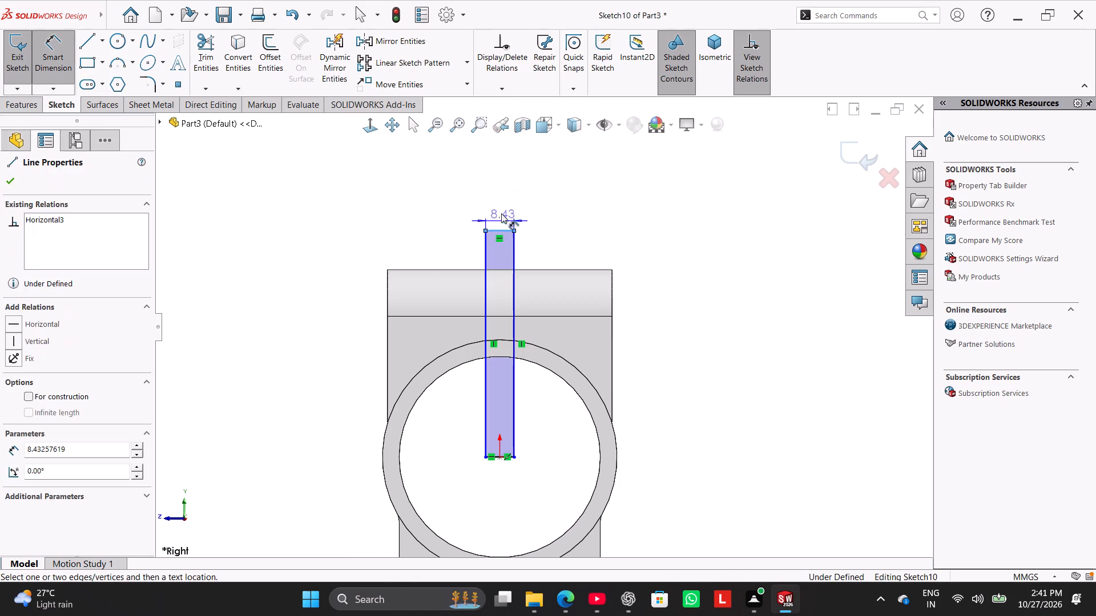
{"action": "left_click", "coordinate": [496, 194]}
{"action": "key", "text": "3"}
{"action": "key", "text": "Return"}
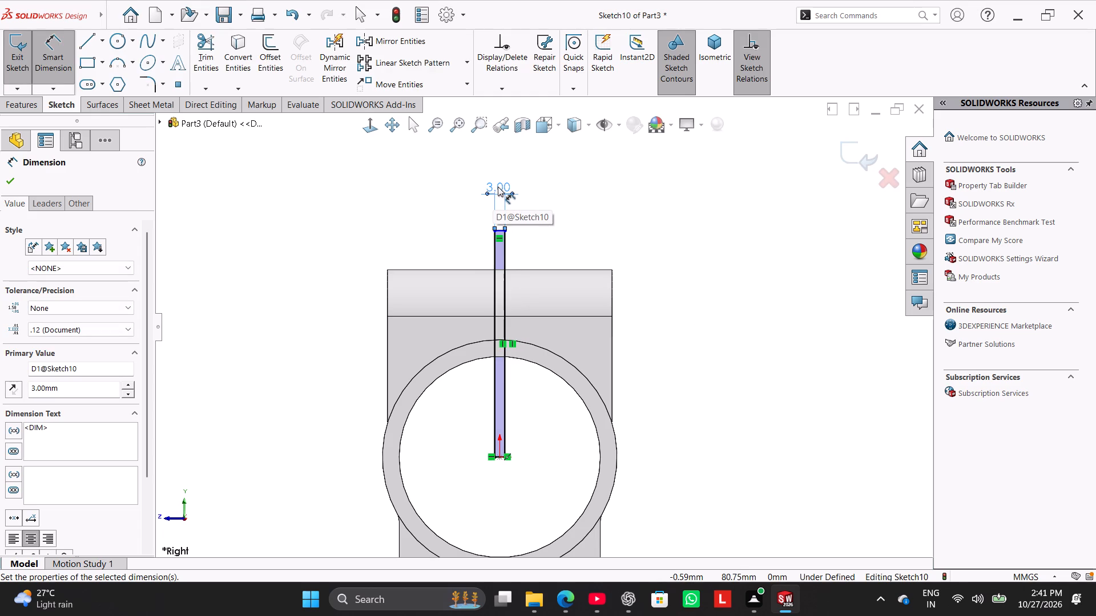
{"action": "right_click", "coordinate": [582, 234]}
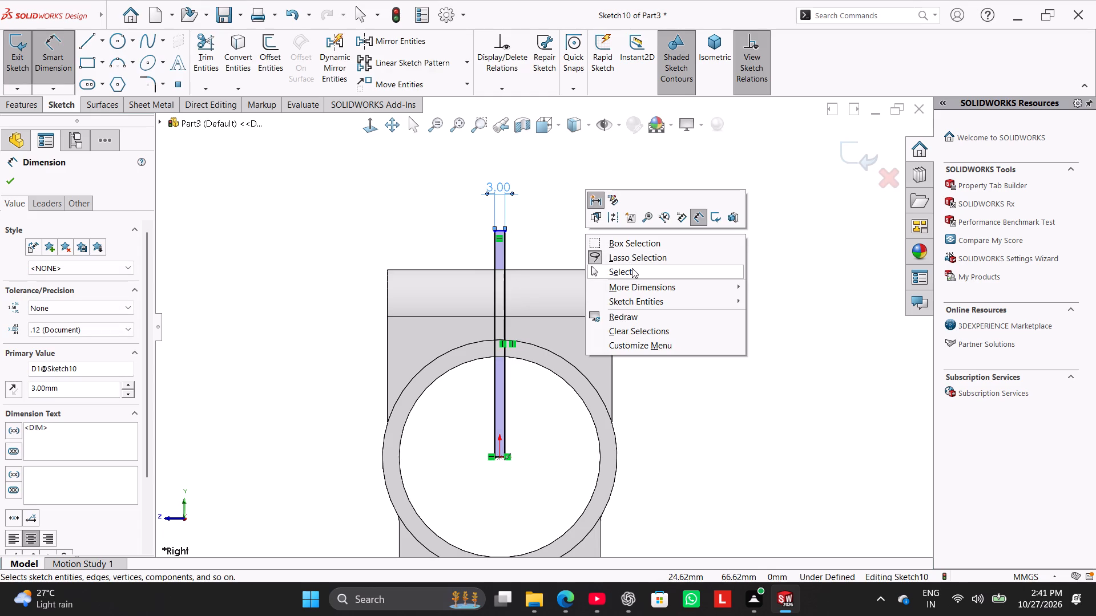
{"action": "left_click", "coordinate": [632, 268]}
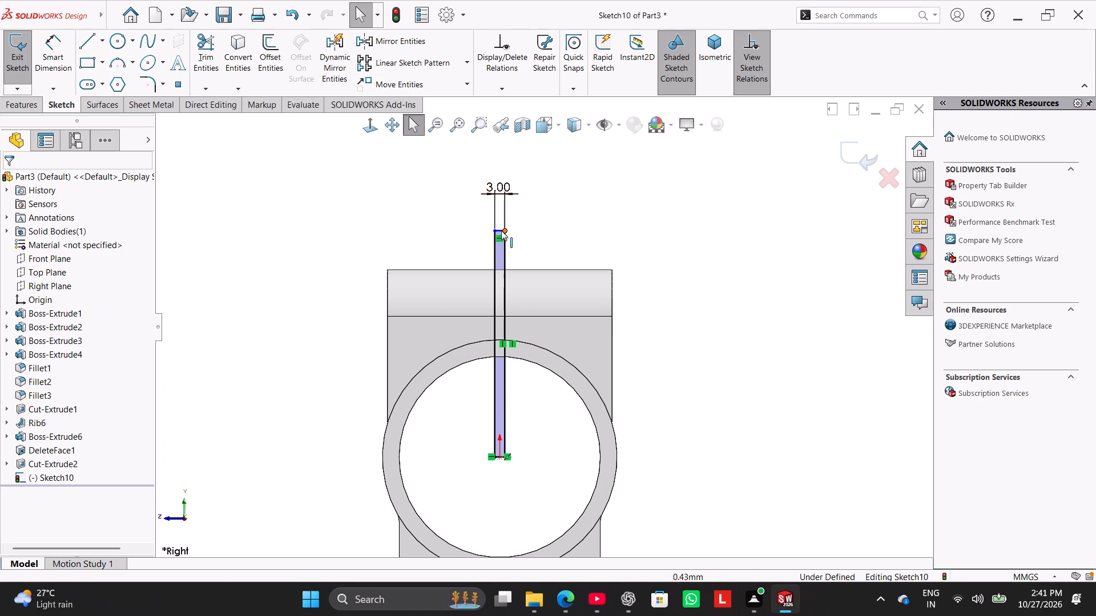
Lower the rectangle's top edge and dimension it 3 mm above the top edge of the lug.
{"action": "left_click_drag", "start_coordinate": [500, 230], "coordinate": [505, 258]}
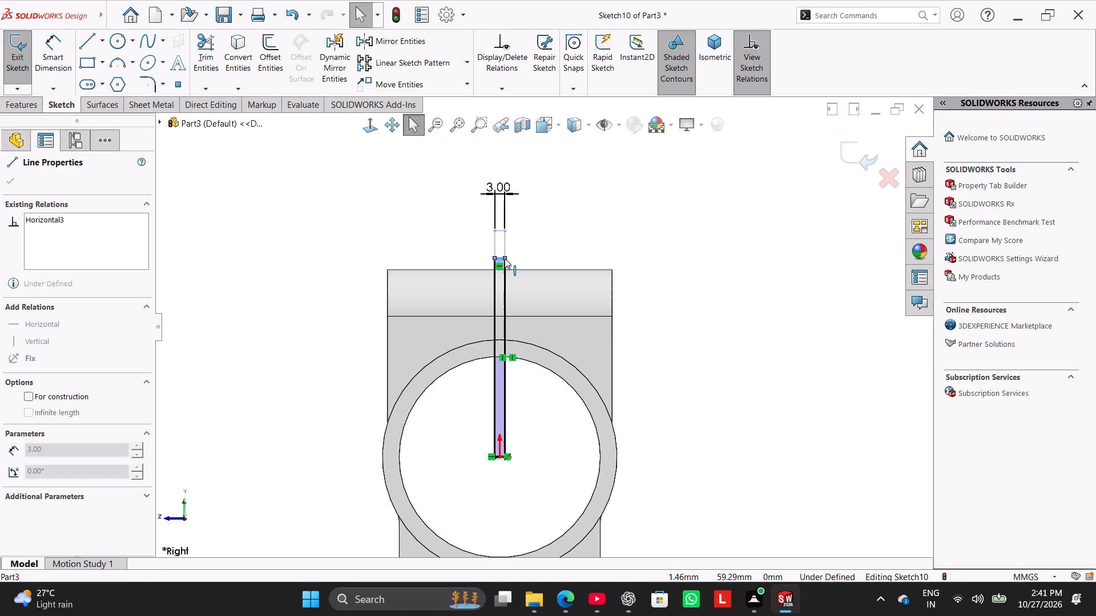
{"action": "left_click_drag", "start_coordinate": [505, 258], "coordinate": [505, 256]}
{"action": "scroll", "coordinate": [531, 253], "scroll_direction": "down", "scroll_amount": 6}
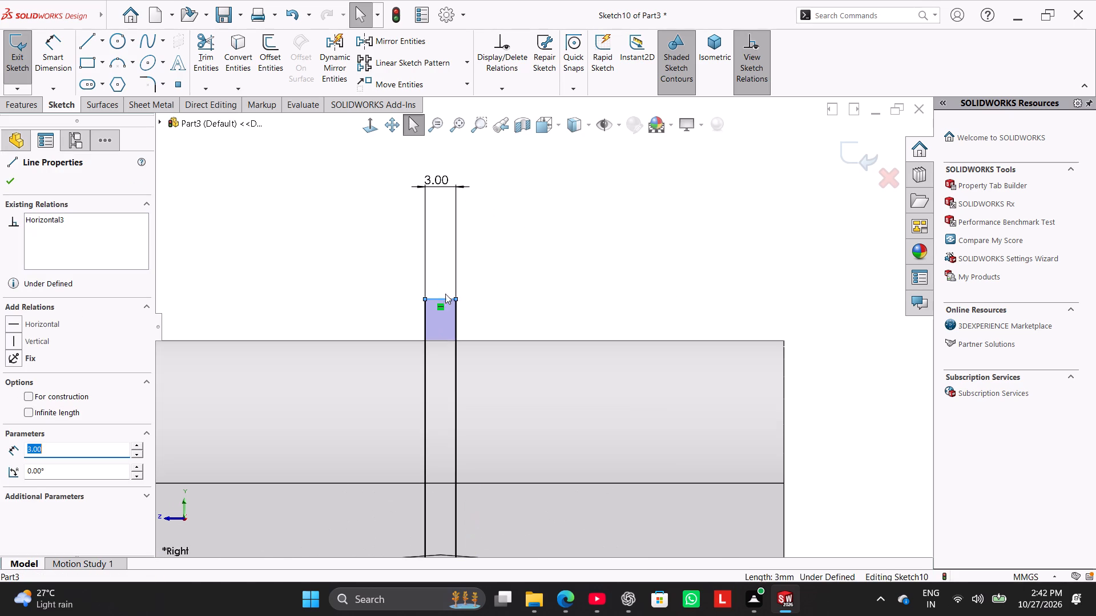
{"action": "left_click", "coordinate": [53, 66]}
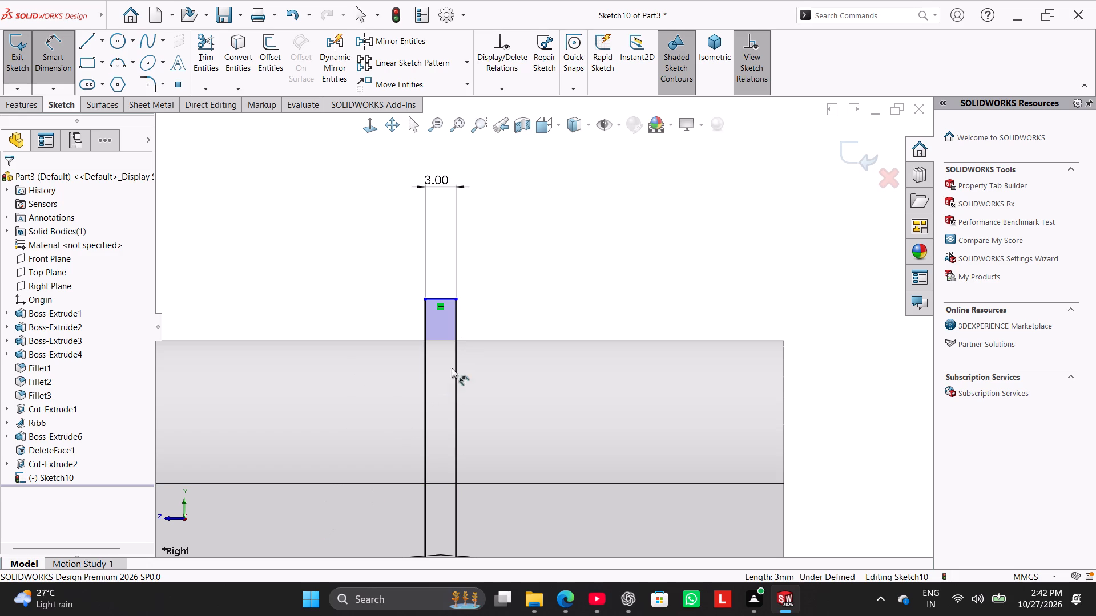
{"action": "left_click", "coordinate": [493, 339]}
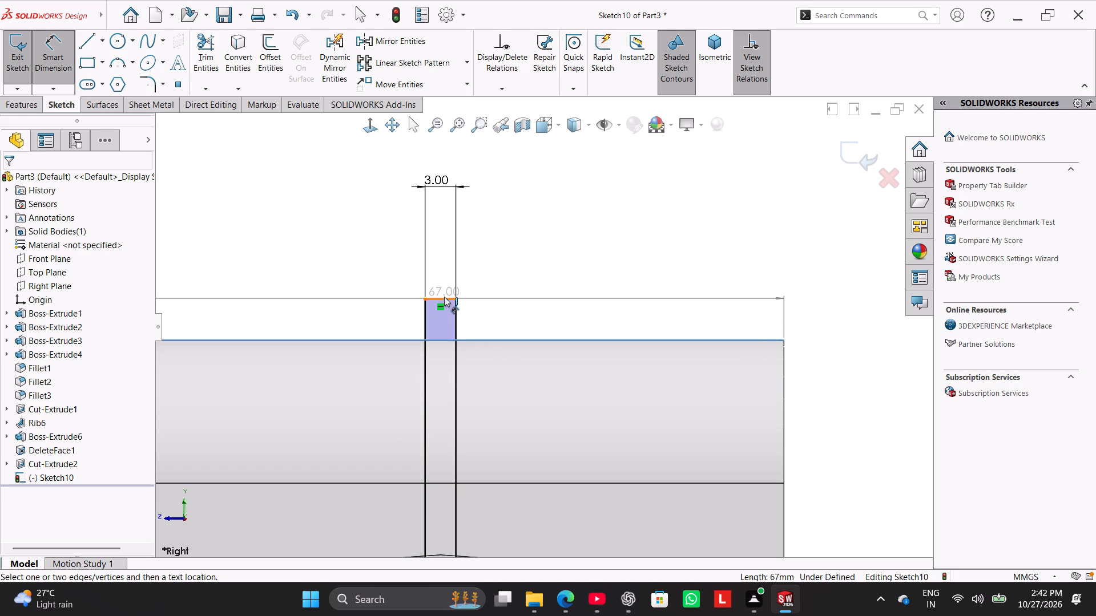
{"action": "left_click", "coordinate": [444, 299]}
{"action": "left_click", "coordinate": [506, 318]}
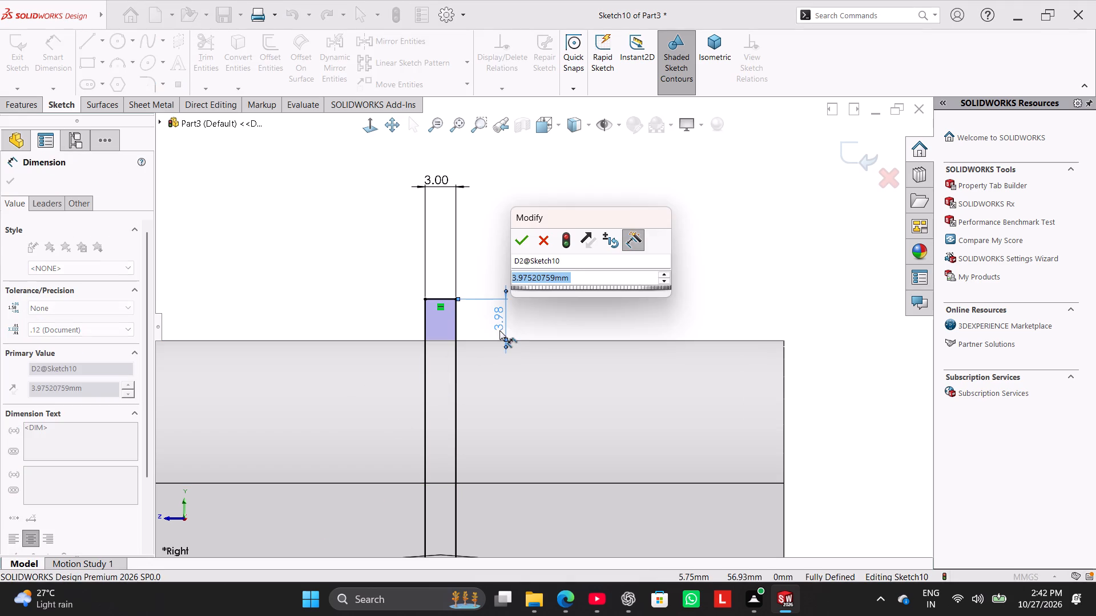
{"action": "key", "text": "3"}
{"action": "key", "text": "Return"}
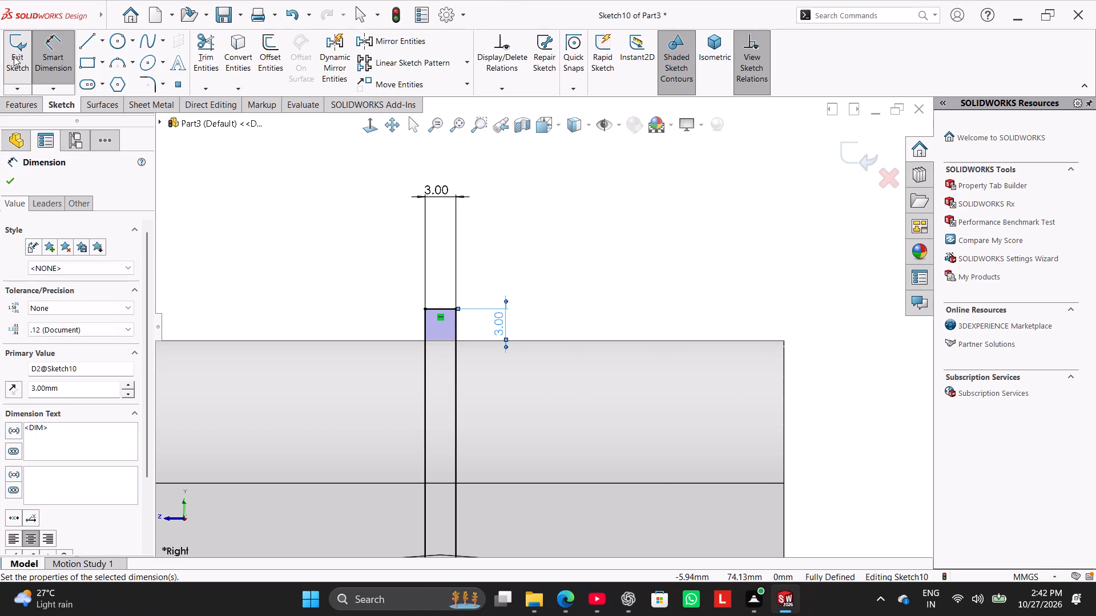
Cut-extrude the narrow rectangle Through All - Both to slit the top lug and the ring wall.
{"action": "left_click", "coordinate": [29, 100]}
{"action": "left_click", "coordinate": [195, 59]}
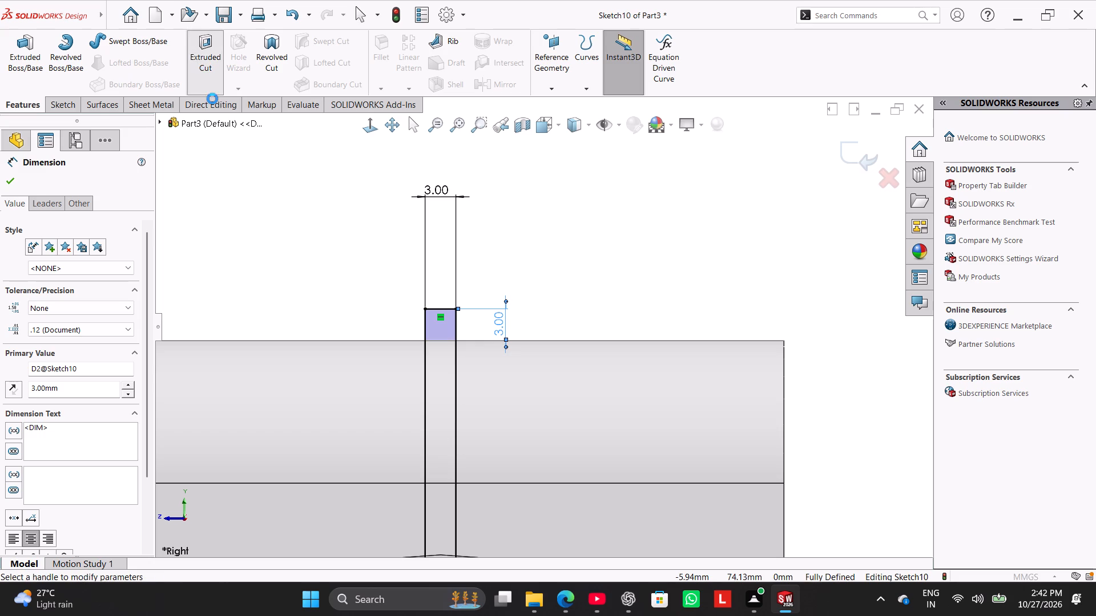
{"action": "middle_click_drag", "start_coordinate": [272, 186], "coordinate": [320, 280]}
{"action": "scroll", "coordinate": [320, 282], "scroll_direction": "up", "scroll_amount": 6}
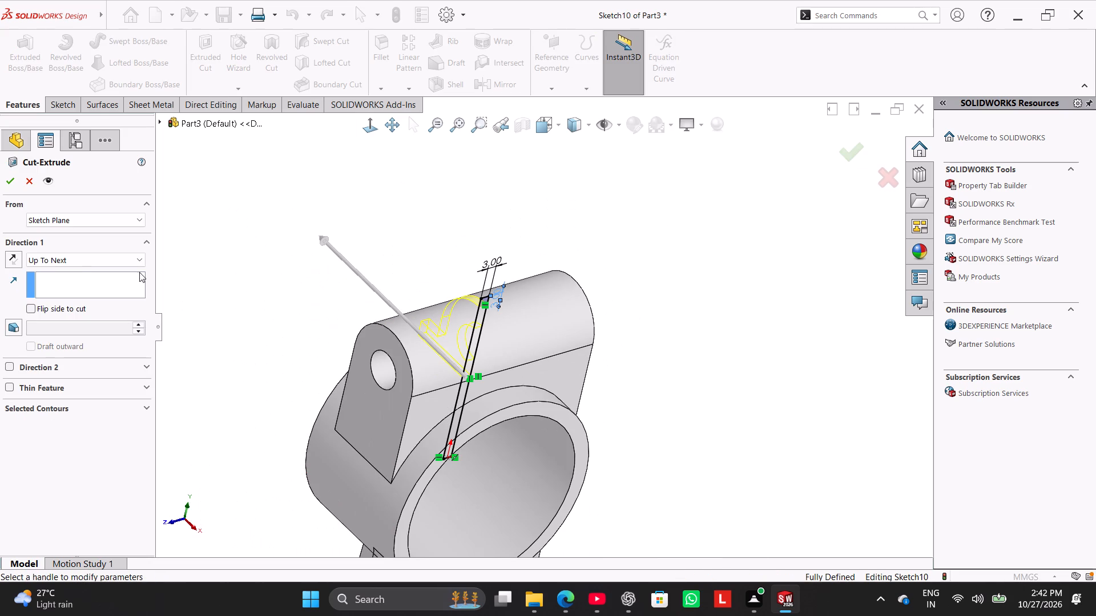
{"action": "left_click", "coordinate": [94, 256]}
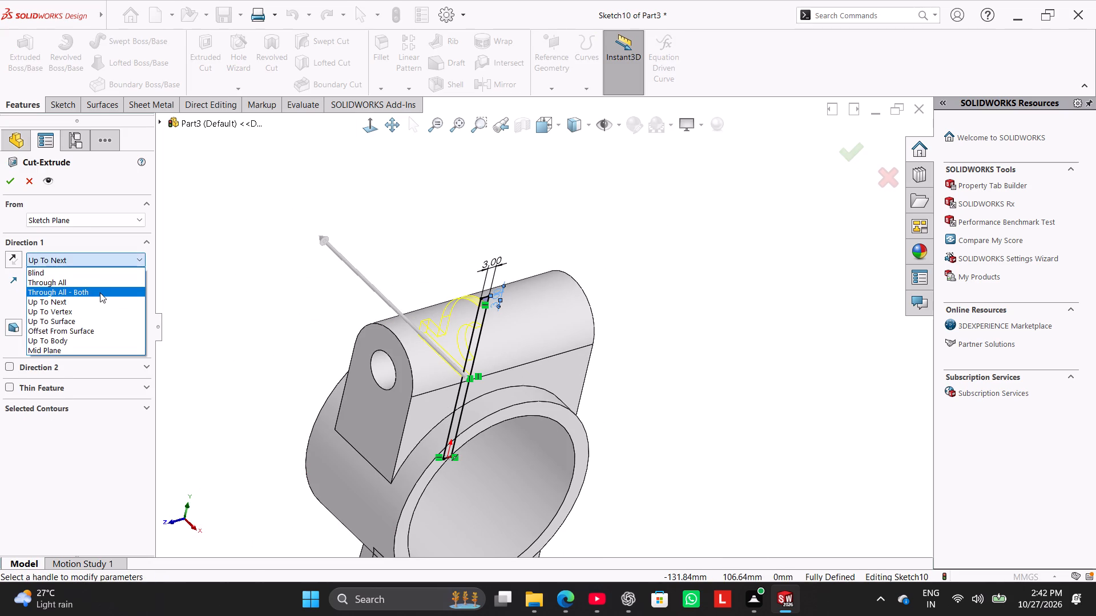
{"action": "left_click", "coordinate": [100, 291]}
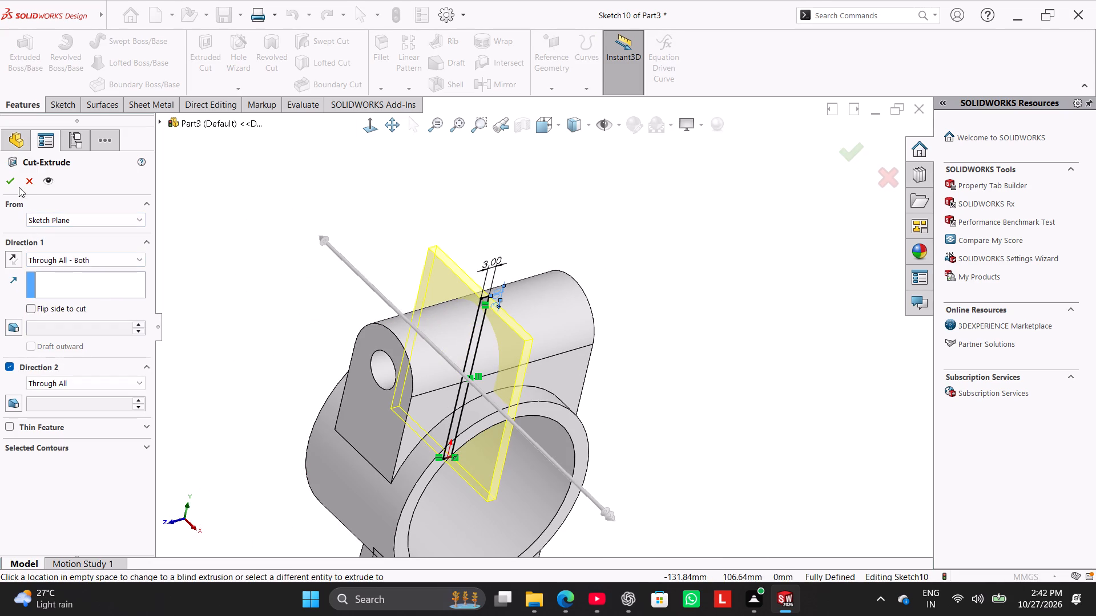
{"action": "left_click", "coordinate": [11, 181]}
{"action": "left_click", "coordinate": [283, 264]}
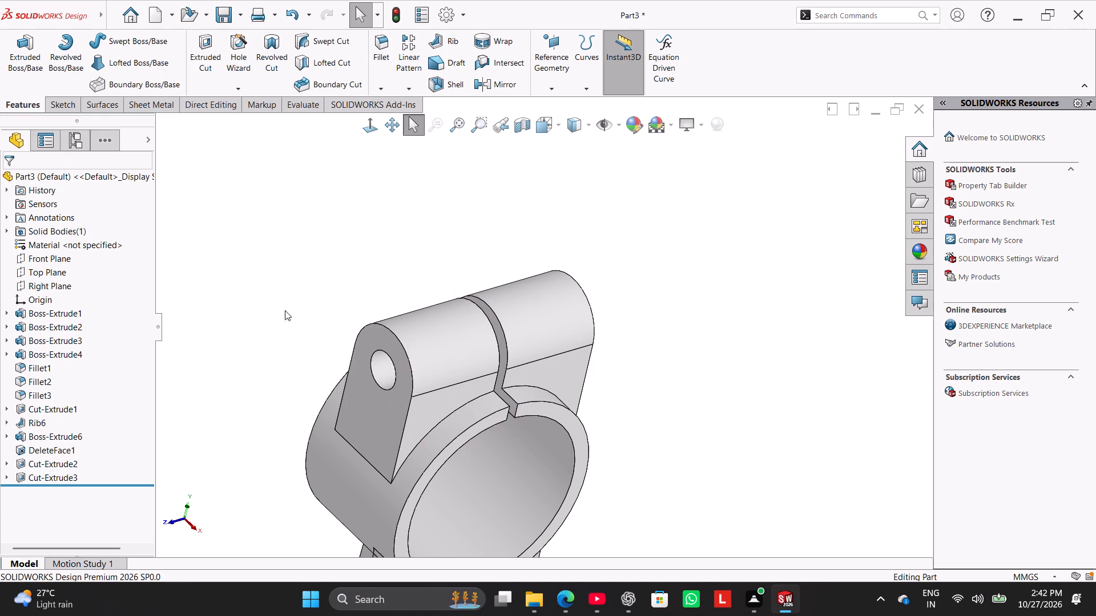
Examine the slit through the lug and ring and the rest of the bracket from several angles.
{"action": "right_click_drag", "start_coordinate": [288, 323], "coordinate": [387, 229]}
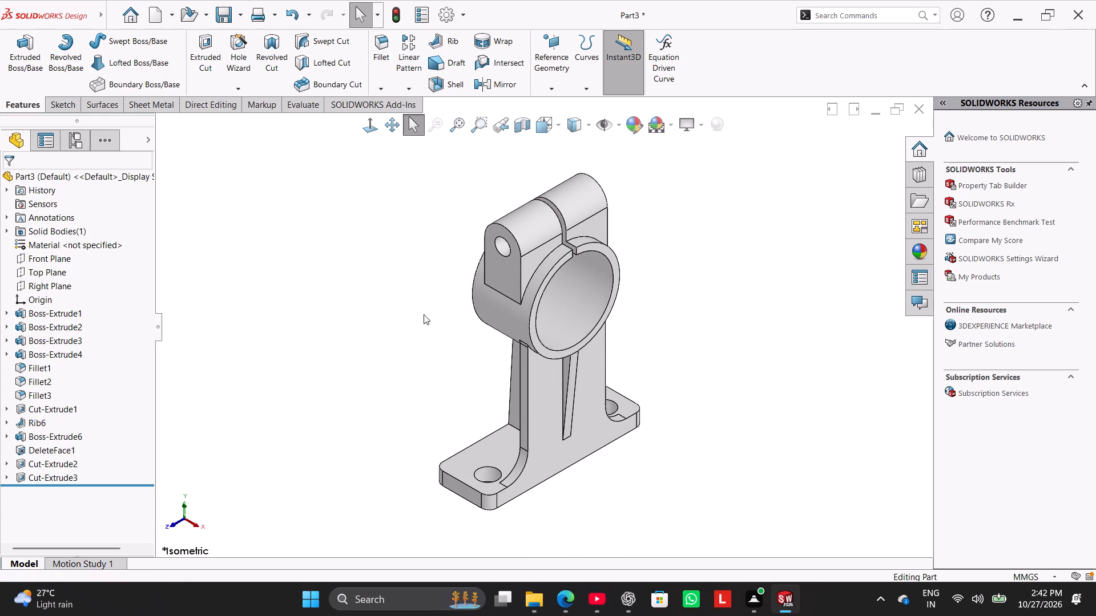
{"action": "scroll", "coordinate": [572, 305], "scroll_direction": "down", "scroll_amount": 1}
{"action": "left_click", "coordinate": [496, 273], "text": "ctrl"}
{"action": "middle_click_drag", "start_coordinate": [626, 268], "coordinate": [591, 286], "text": "ctrl"}
{"action": "middle_click_drag", "start_coordinate": [667, 270], "coordinate": [616, 367]}
{"action": "scroll", "coordinate": [513, 294], "scroll_direction": "down", "scroll_amount": 6}
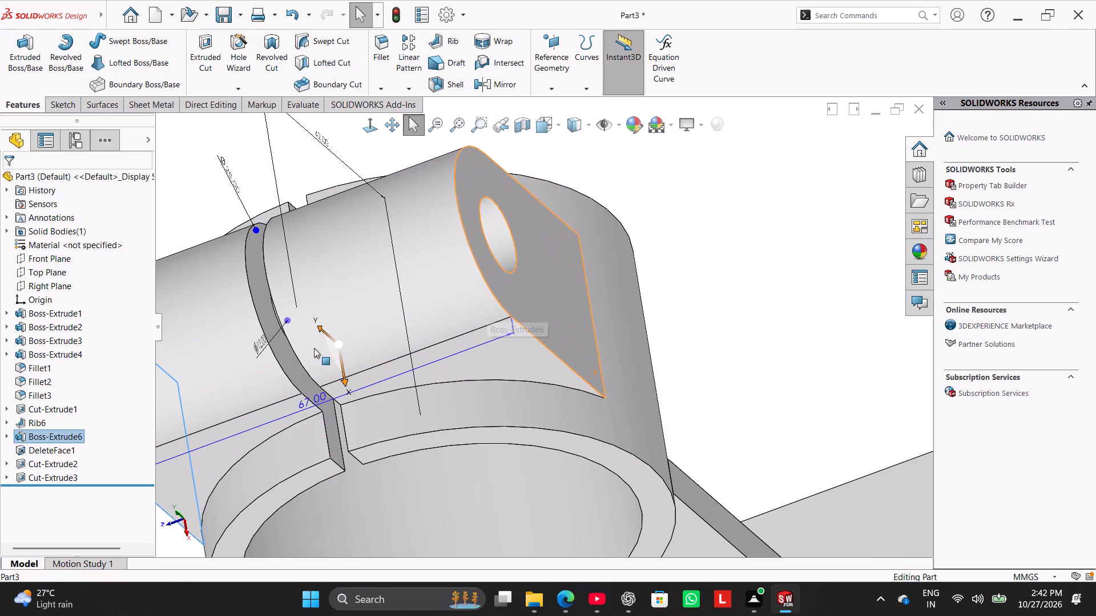
{"action": "left_click", "coordinate": [283, 358], "text": "ctrl"}
{"action": "scroll", "coordinate": [449, 395], "scroll_direction": "up", "scroll_amount": 6}
{"action": "right_click_drag", "start_coordinate": [354, 410], "coordinate": [531, 249]}
{"action": "left_click", "coordinate": [388, 351]}
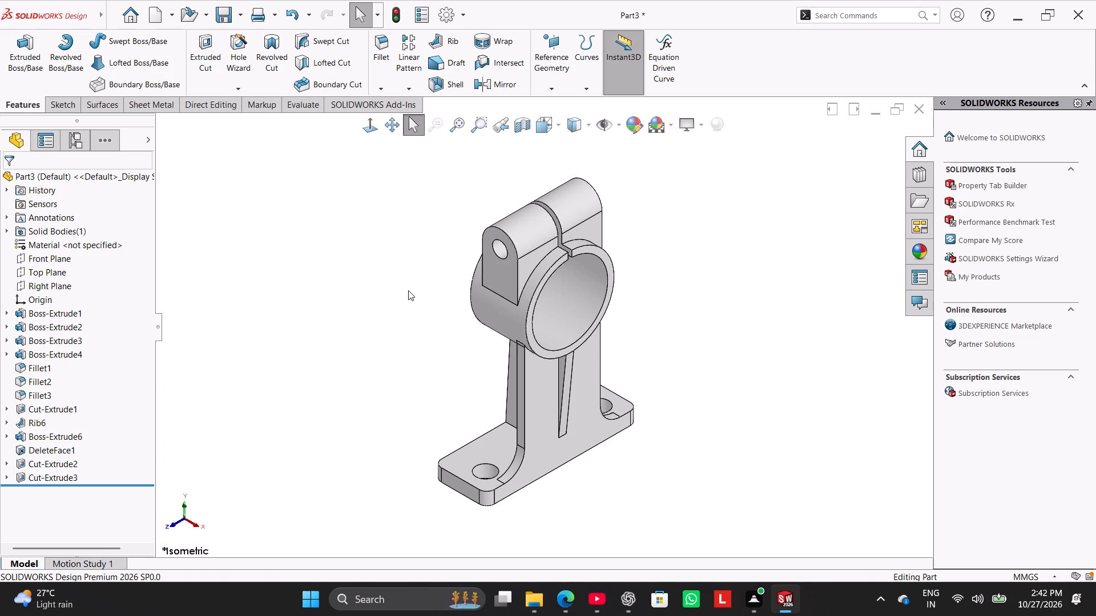
{"action": "middle_click_drag", "start_coordinate": [410, 301], "coordinate": [462, 232]}
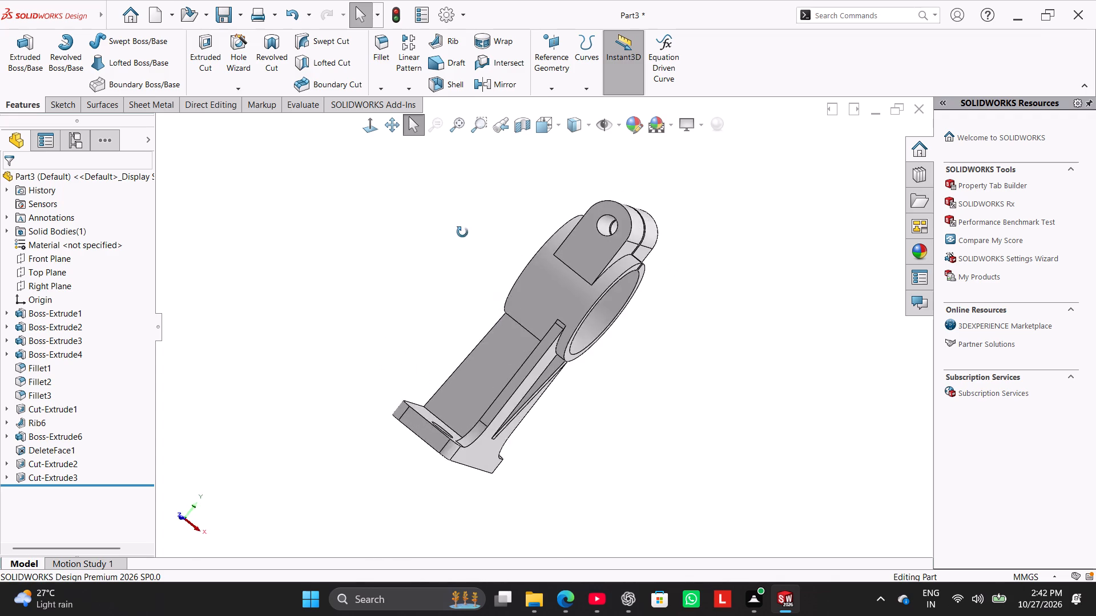
{"action": "middle_click_drag", "start_coordinate": [462, 232], "coordinate": [430, 233]}
{"action": "right_click", "coordinate": [430, 233]}
{"action": "left_click", "coordinate": [372, 262]}
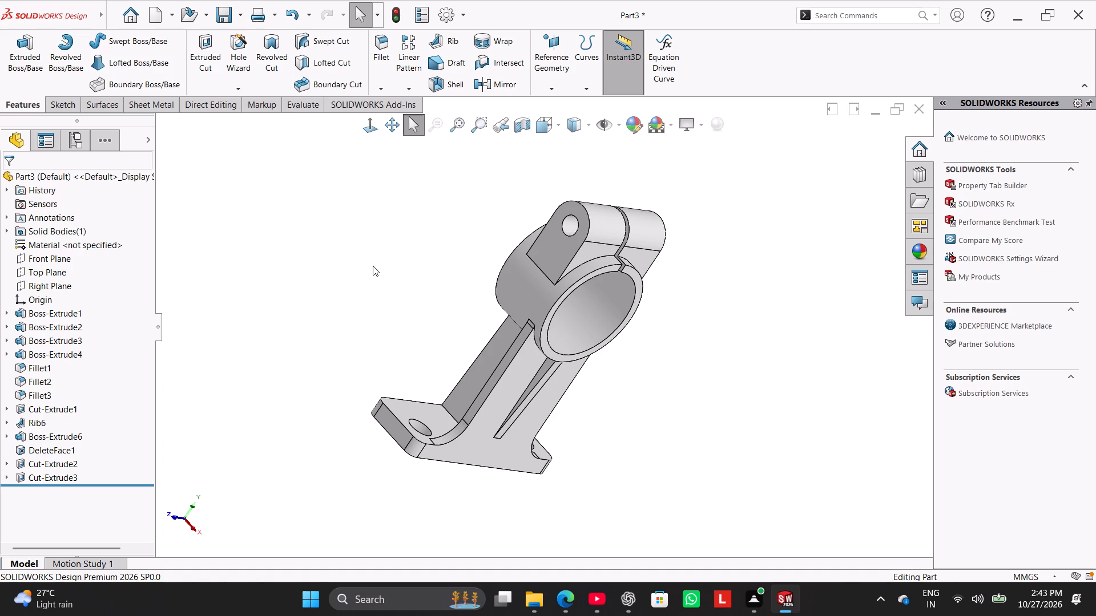
{"action": "middle_click_drag", "start_coordinate": [376, 279], "coordinate": [365, 440]}
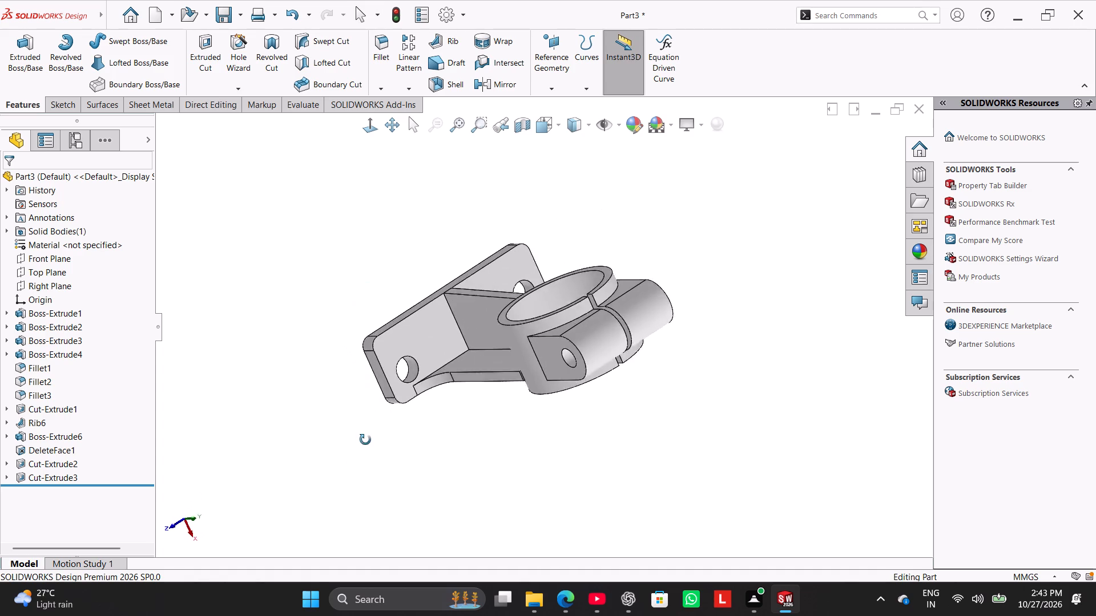
{"action": "middle_click_drag", "start_coordinate": [365, 440], "coordinate": [325, 404]}
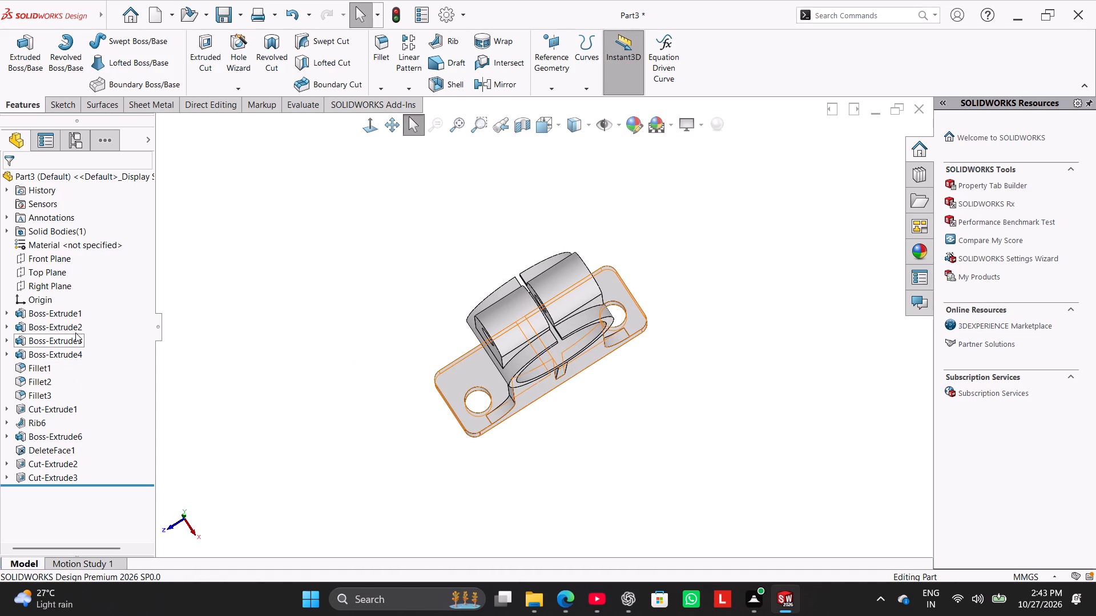
Reopen the base rectangle's sketch, check the distance between its long edge and the ring's nearby end edge, and return to the isometric part view.
{"action": "left_click", "coordinate": [75, 331]}
{"action": "left_click", "coordinate": [100, 296]}
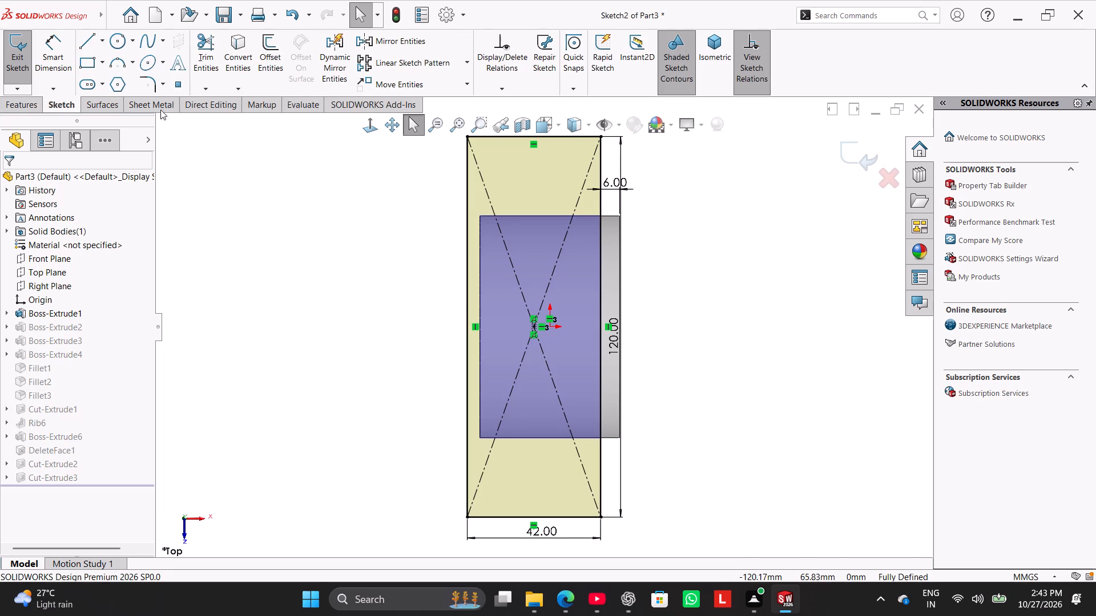
{"action": "left_click", "coordinate": [53, 54]}
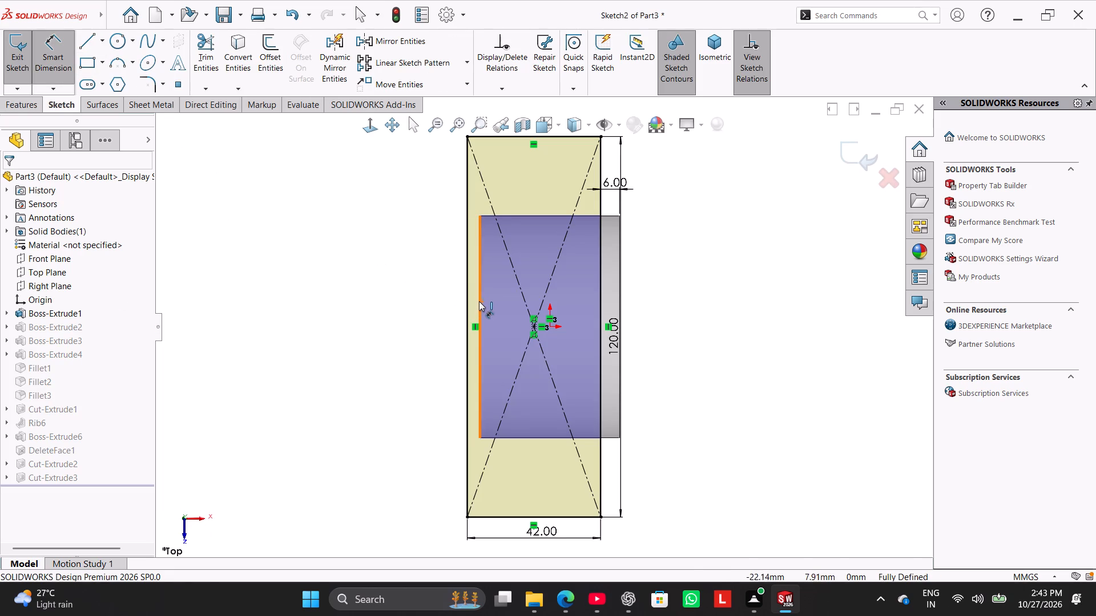
{"action": "left_click", "coordinate": [479, 301]}
{"action": "left_click", "coordinate": [468, 301]}
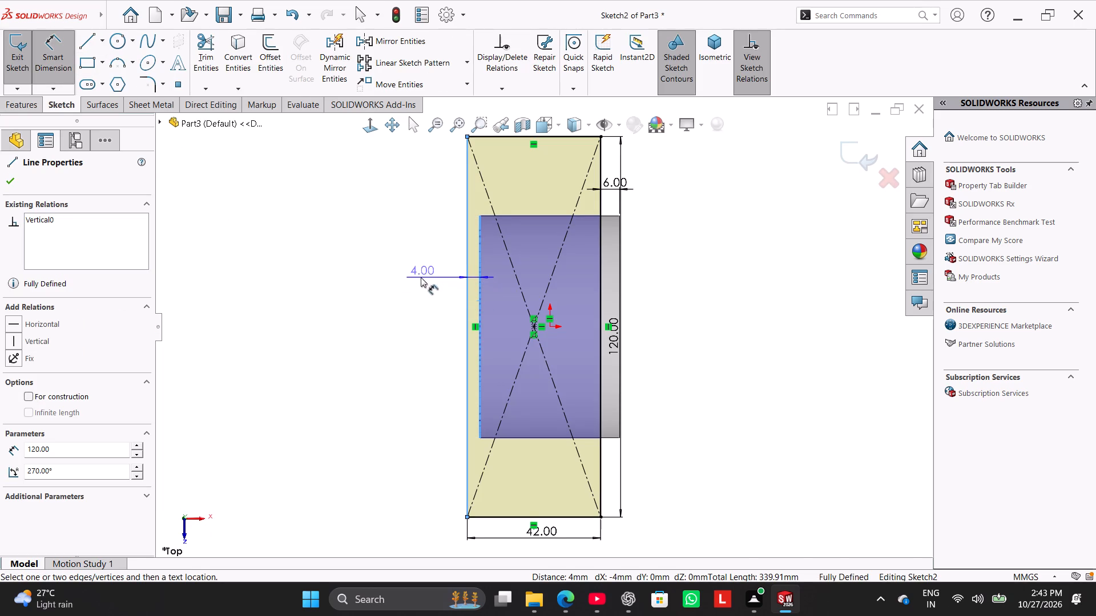
{"action": "left_click", "coordinate": [62, 64]}
{"action": "left_click", "coordinate": [335, 268]}
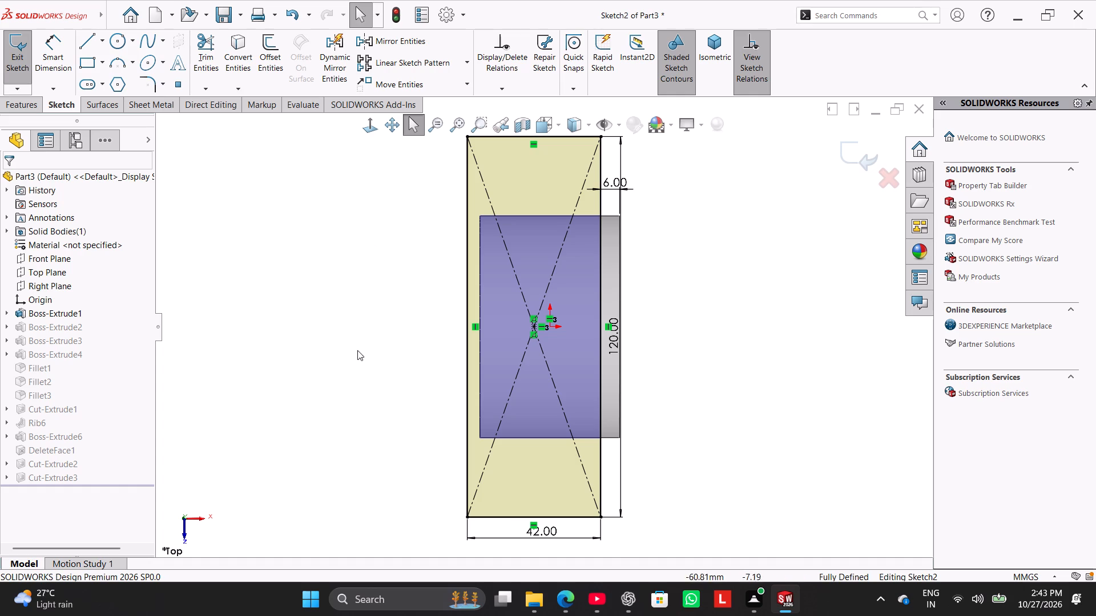
{"action": "middle_click_drag", "start_coordinate": [357, 352], "coordinate": [317, 236]}
{"action": "right_click_drag", "start_coordinate": [311, 364], "coordinate": [380, 245]}
{"action": "right_click_drag", "start_coordinate": [311, 321], "coordinate": [368, 249]}
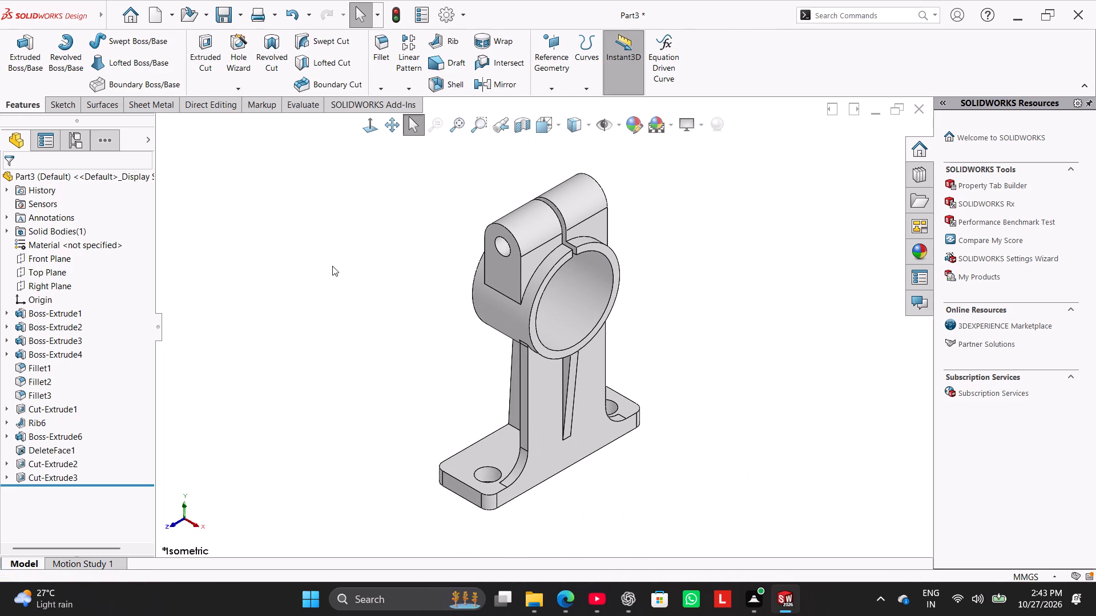
Save the part as "Double Ring Support Stand" in the Worked folder, using the SOLIDWORKS Part format.
{"action": "left_click", "coordinate": [241, 13]}
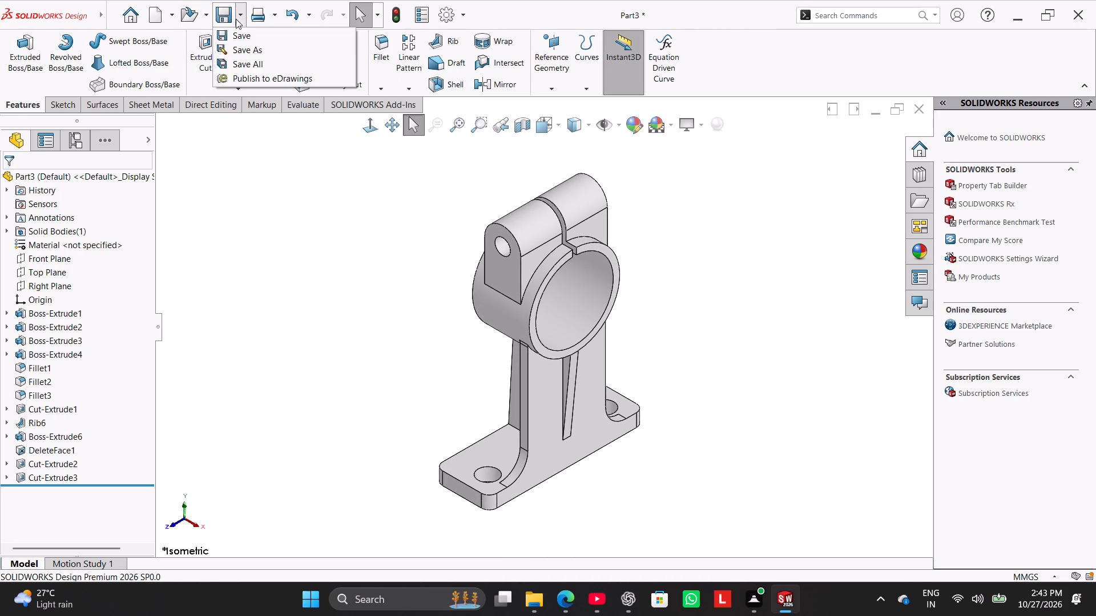
{"action": "left_click", "coordinate": [248, 51]}
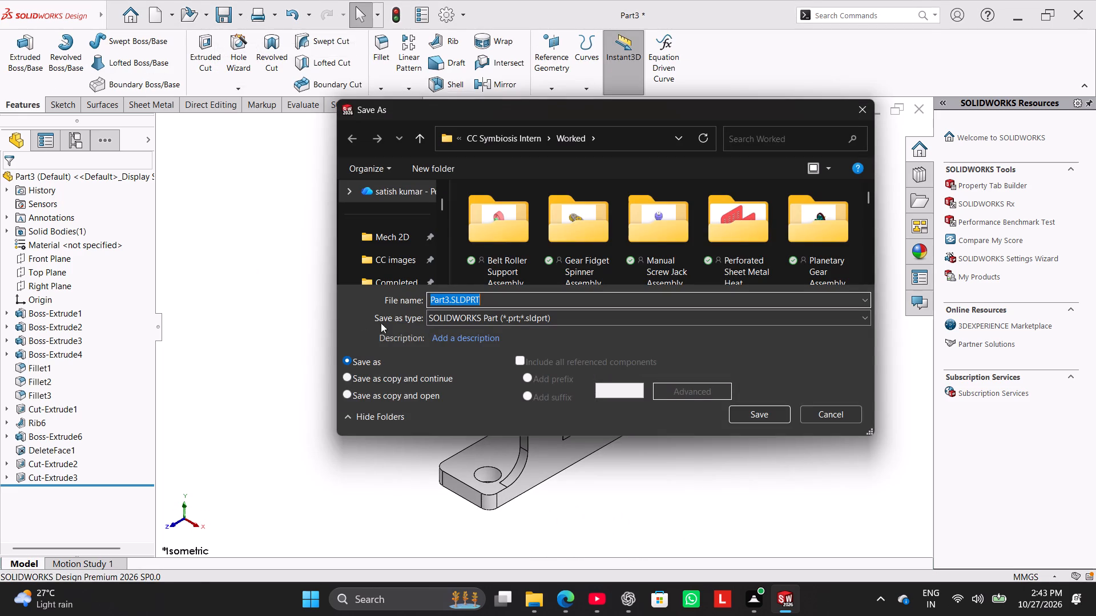
{"action": "key", "text": "ctrl+v"}
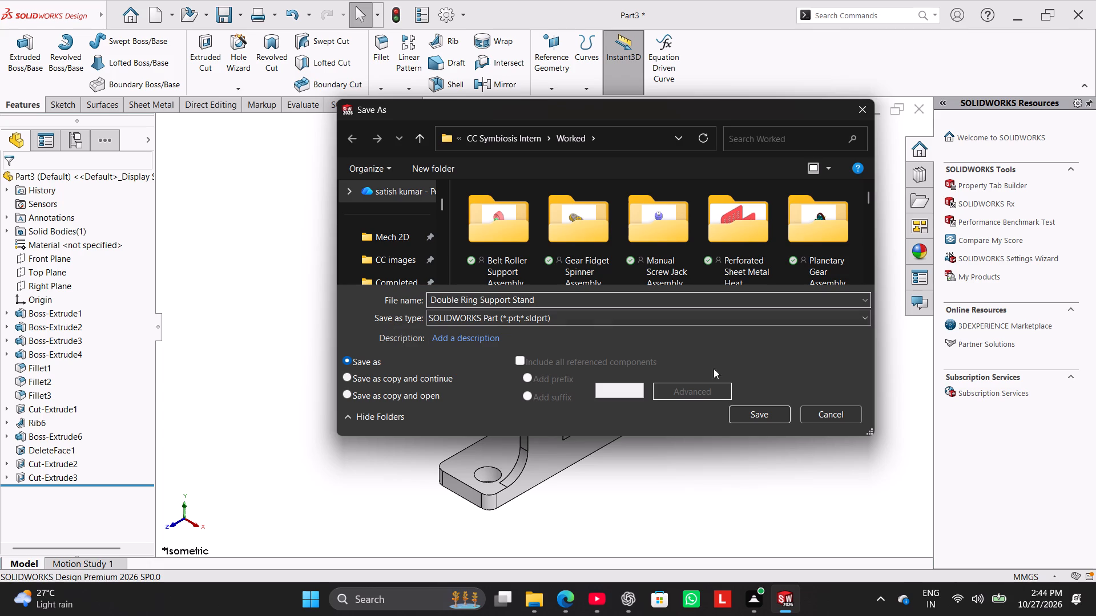
{"action": "left_click", "coordinate": [743, 416]}
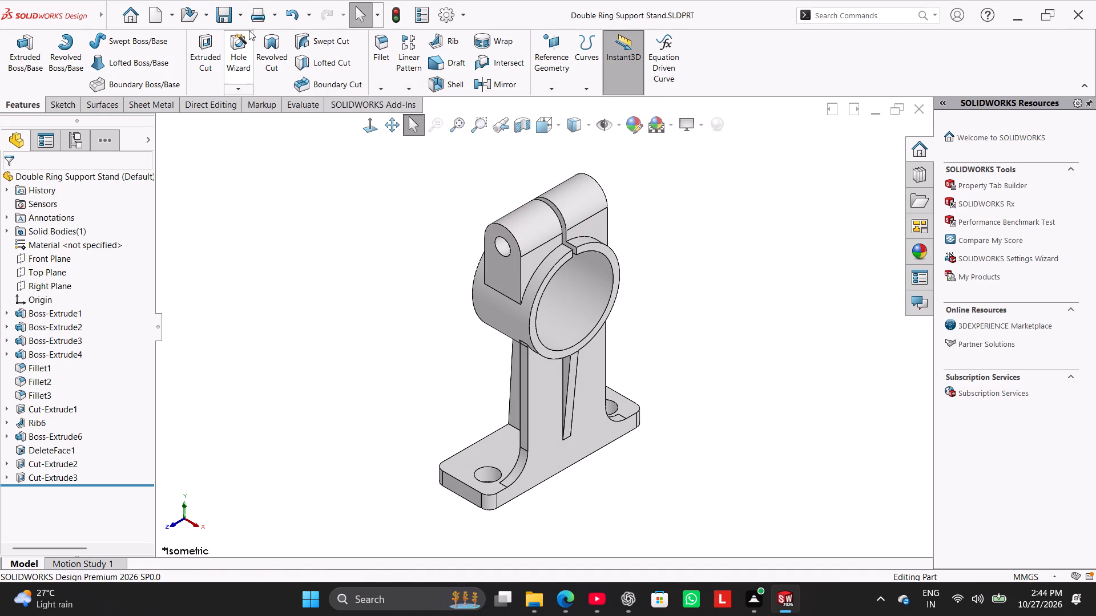
Save a PDF copy of the part as "Double Ring Support Stand.pdf" in the Worked folder.
{"action": "left_click", "coordinate": [243, 17]}
{"action": "left_click", "coordinate": [263, 48]}
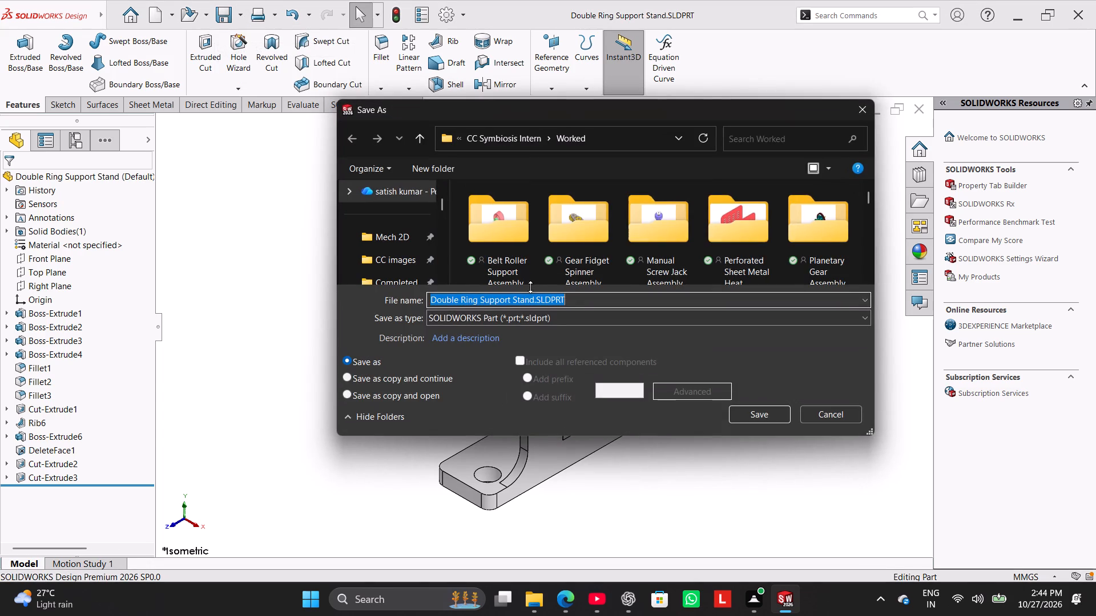
{"action": "left_click", "coordinate": [550, 316]}
{"action": "left_click", "coordinate": [589, 107]}
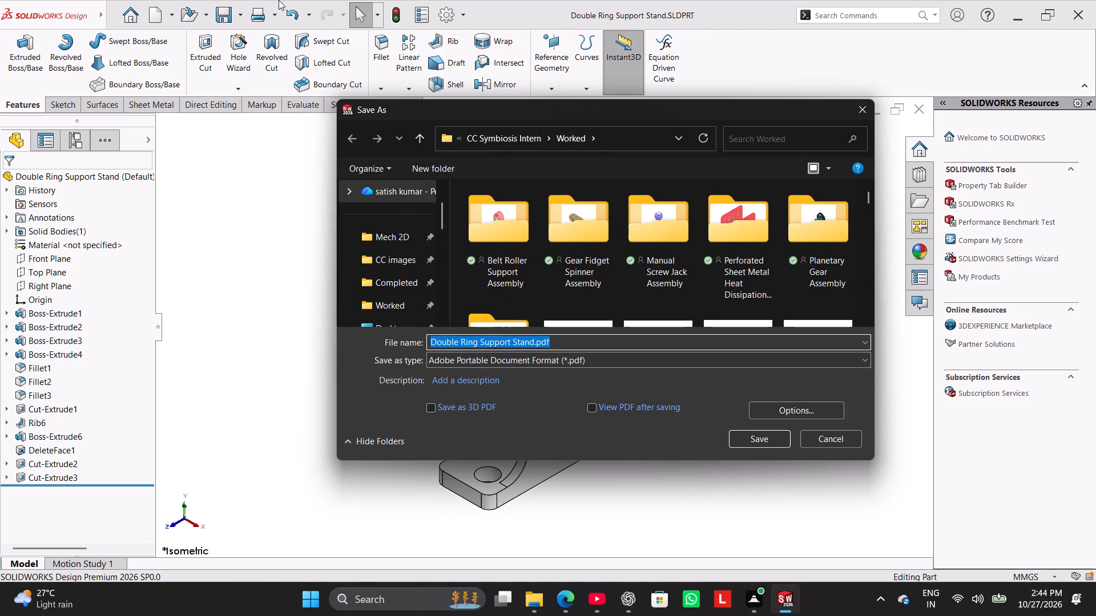
{"action": "left_click", "coordinate": [755, 440]}
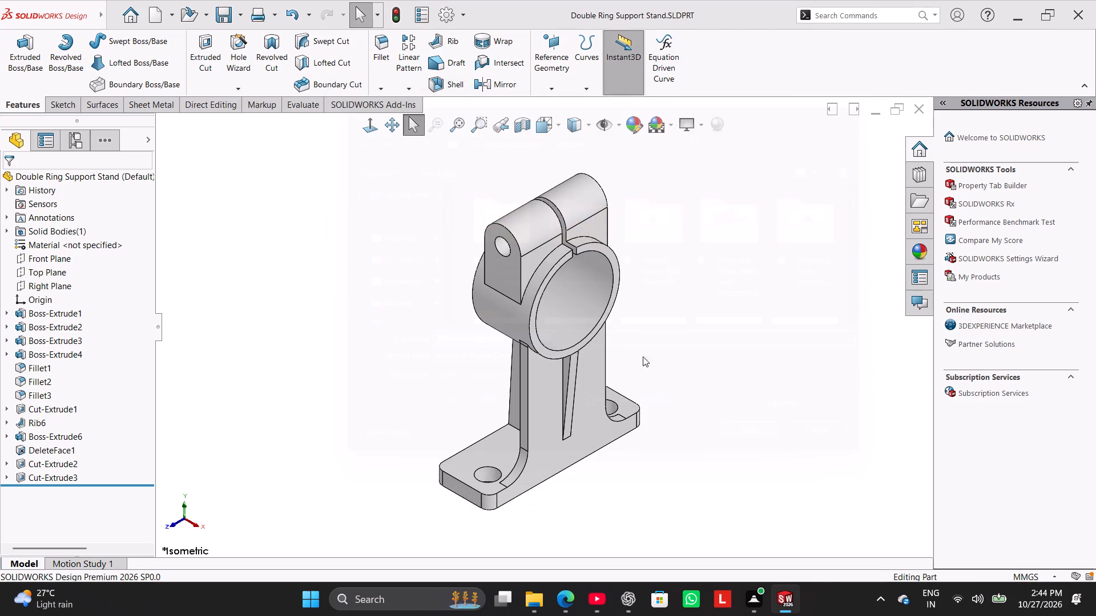
Close the Double Ring Support Stand part.
{"action": "left_click", "coordinate": [925, 110]}
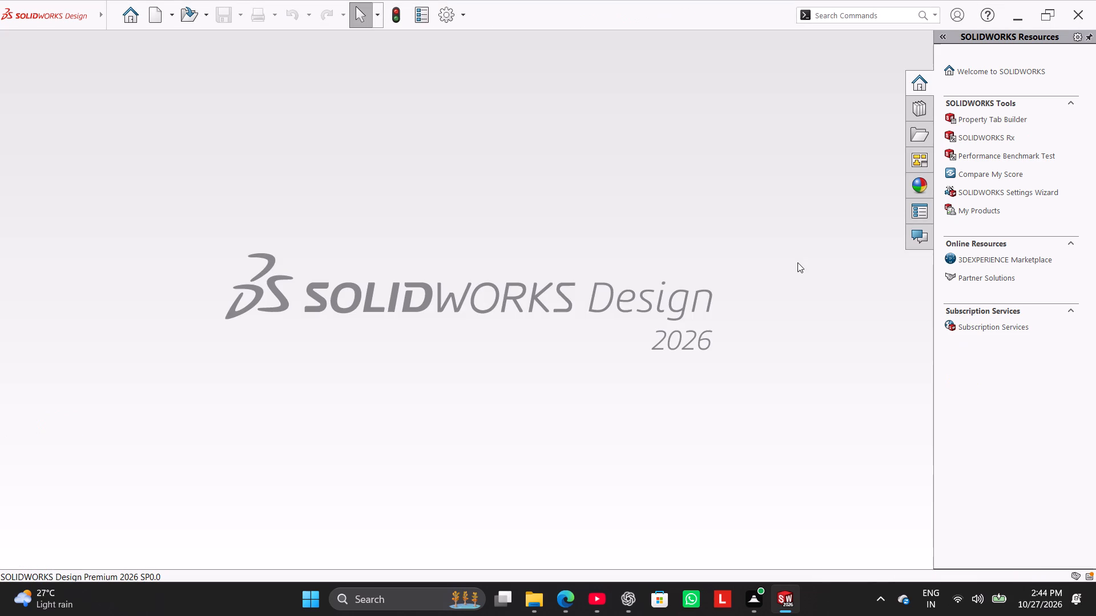